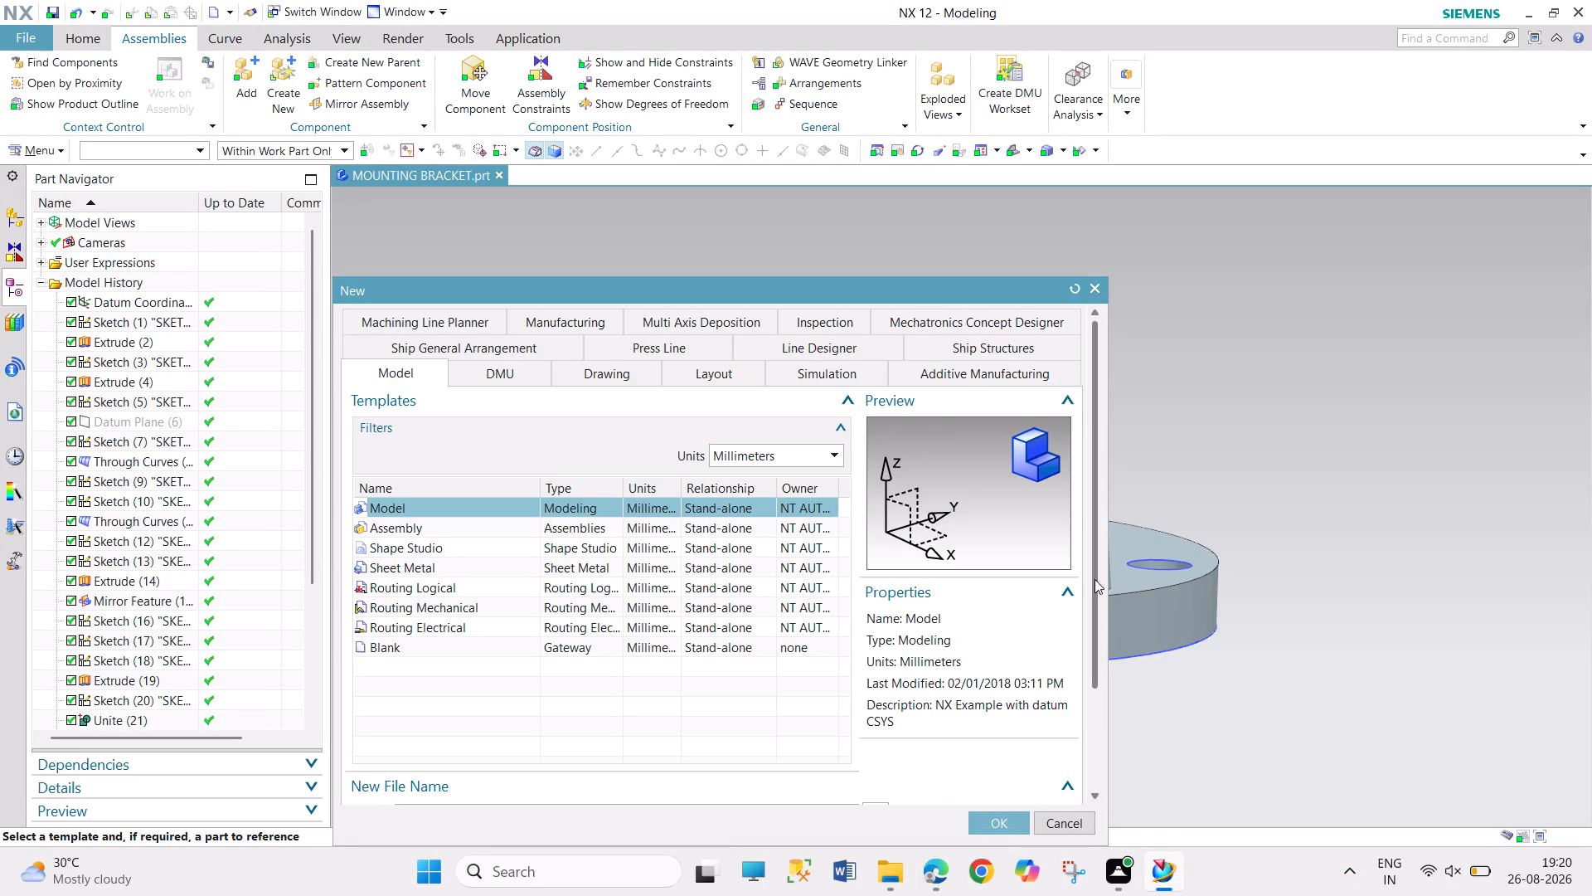
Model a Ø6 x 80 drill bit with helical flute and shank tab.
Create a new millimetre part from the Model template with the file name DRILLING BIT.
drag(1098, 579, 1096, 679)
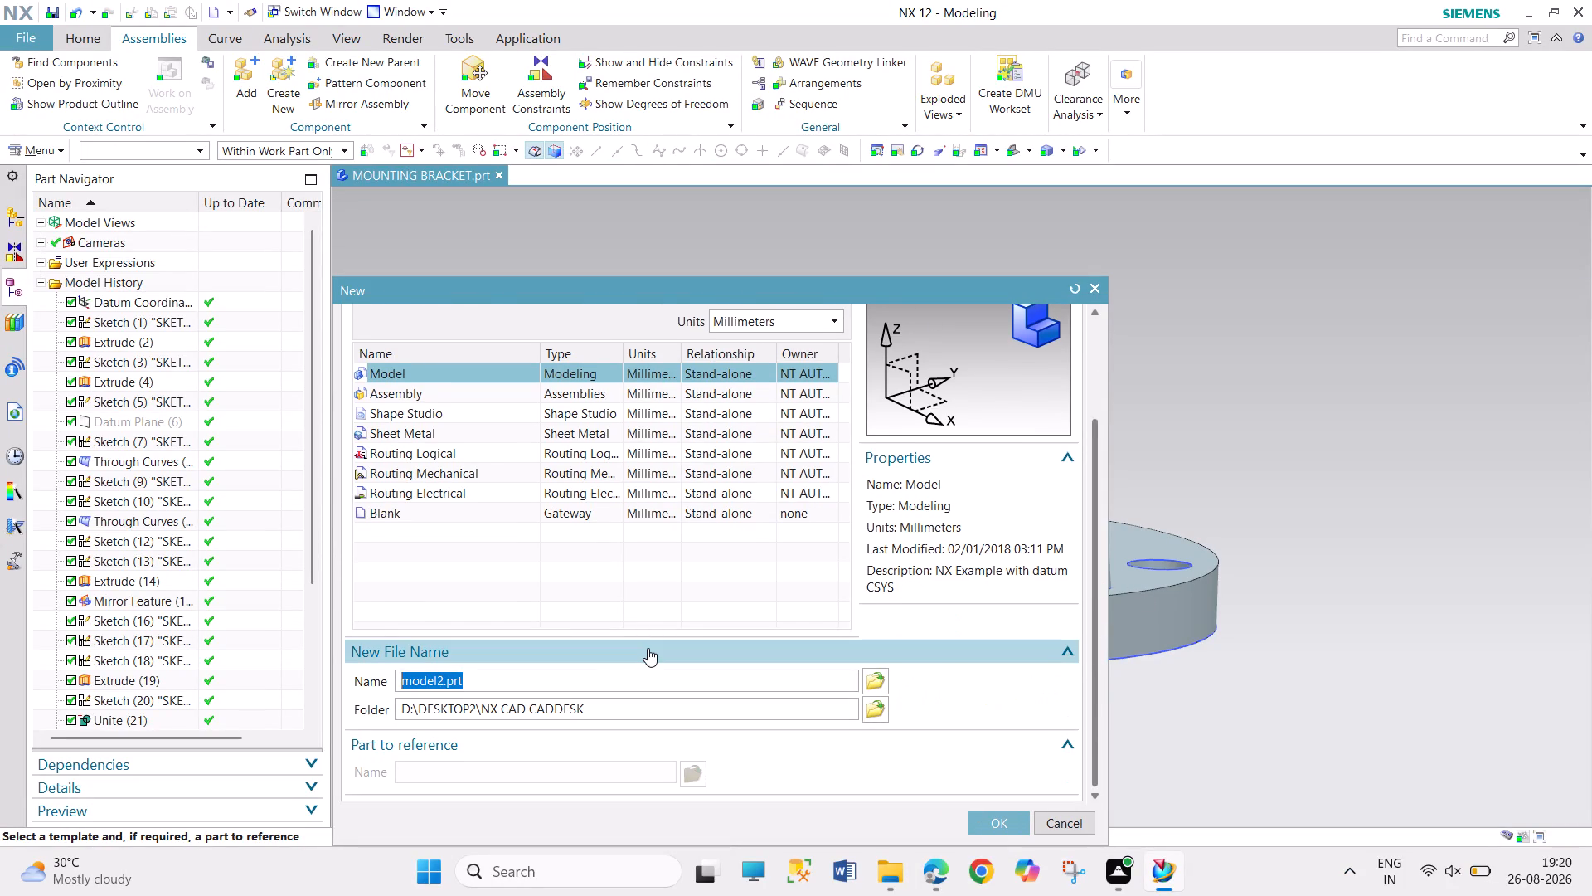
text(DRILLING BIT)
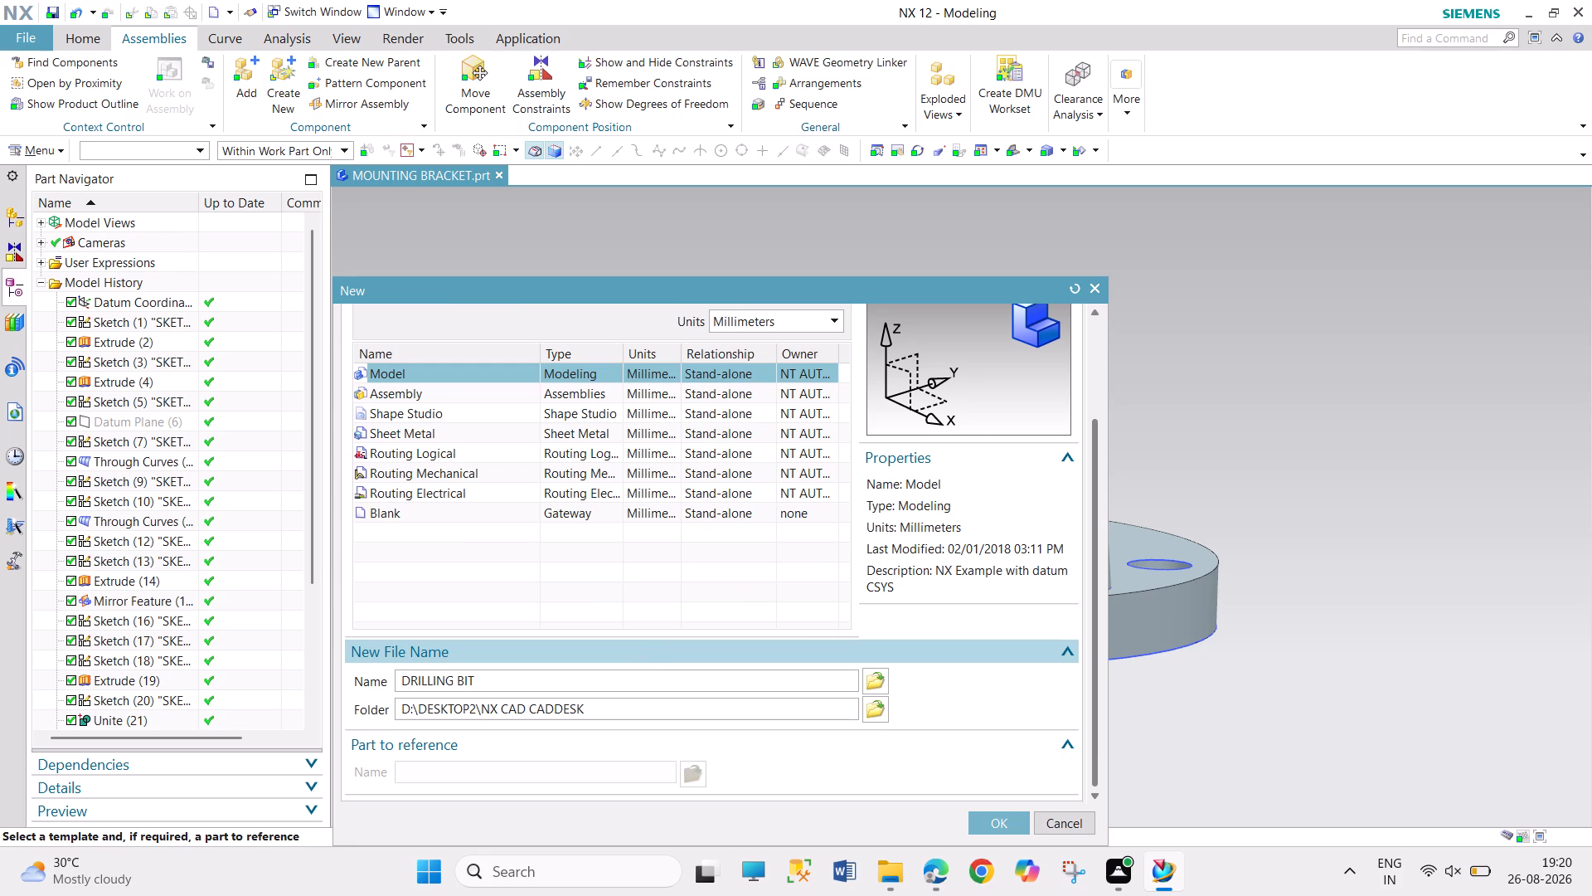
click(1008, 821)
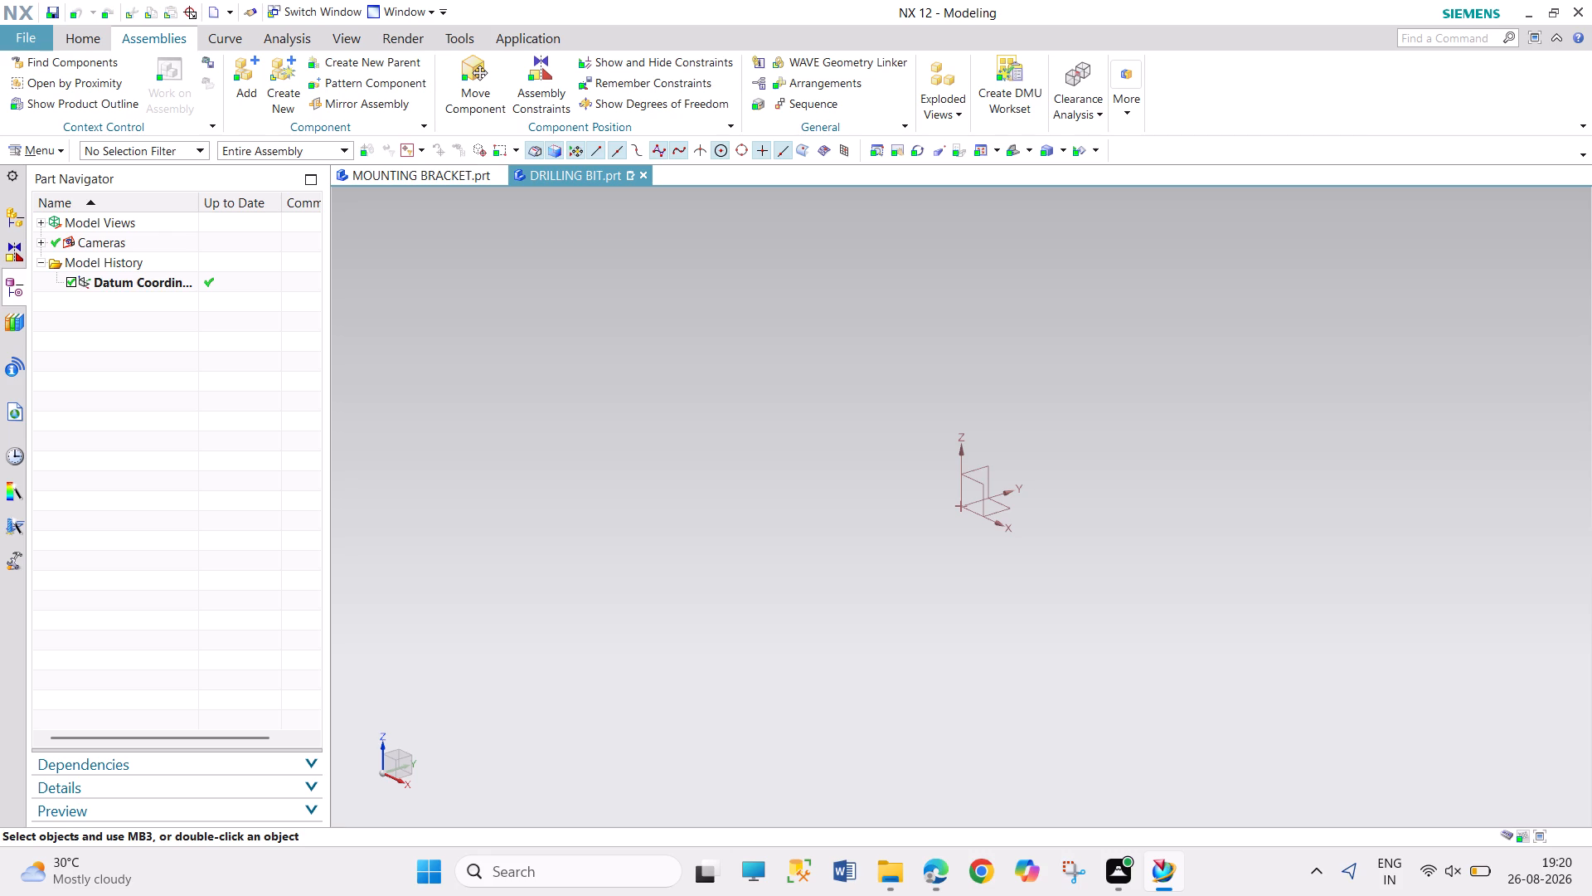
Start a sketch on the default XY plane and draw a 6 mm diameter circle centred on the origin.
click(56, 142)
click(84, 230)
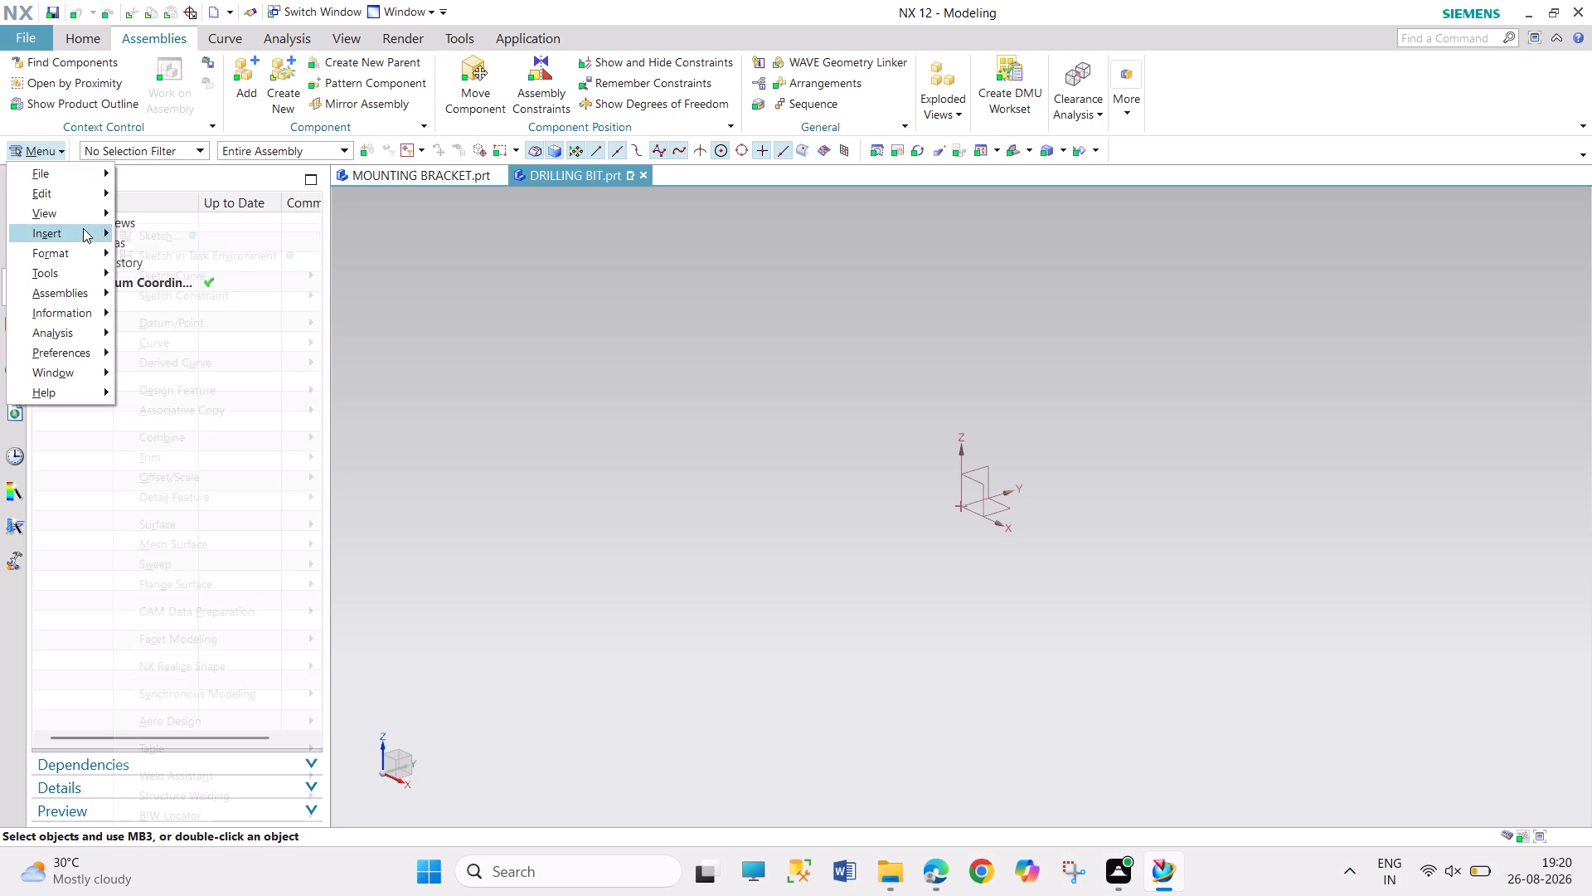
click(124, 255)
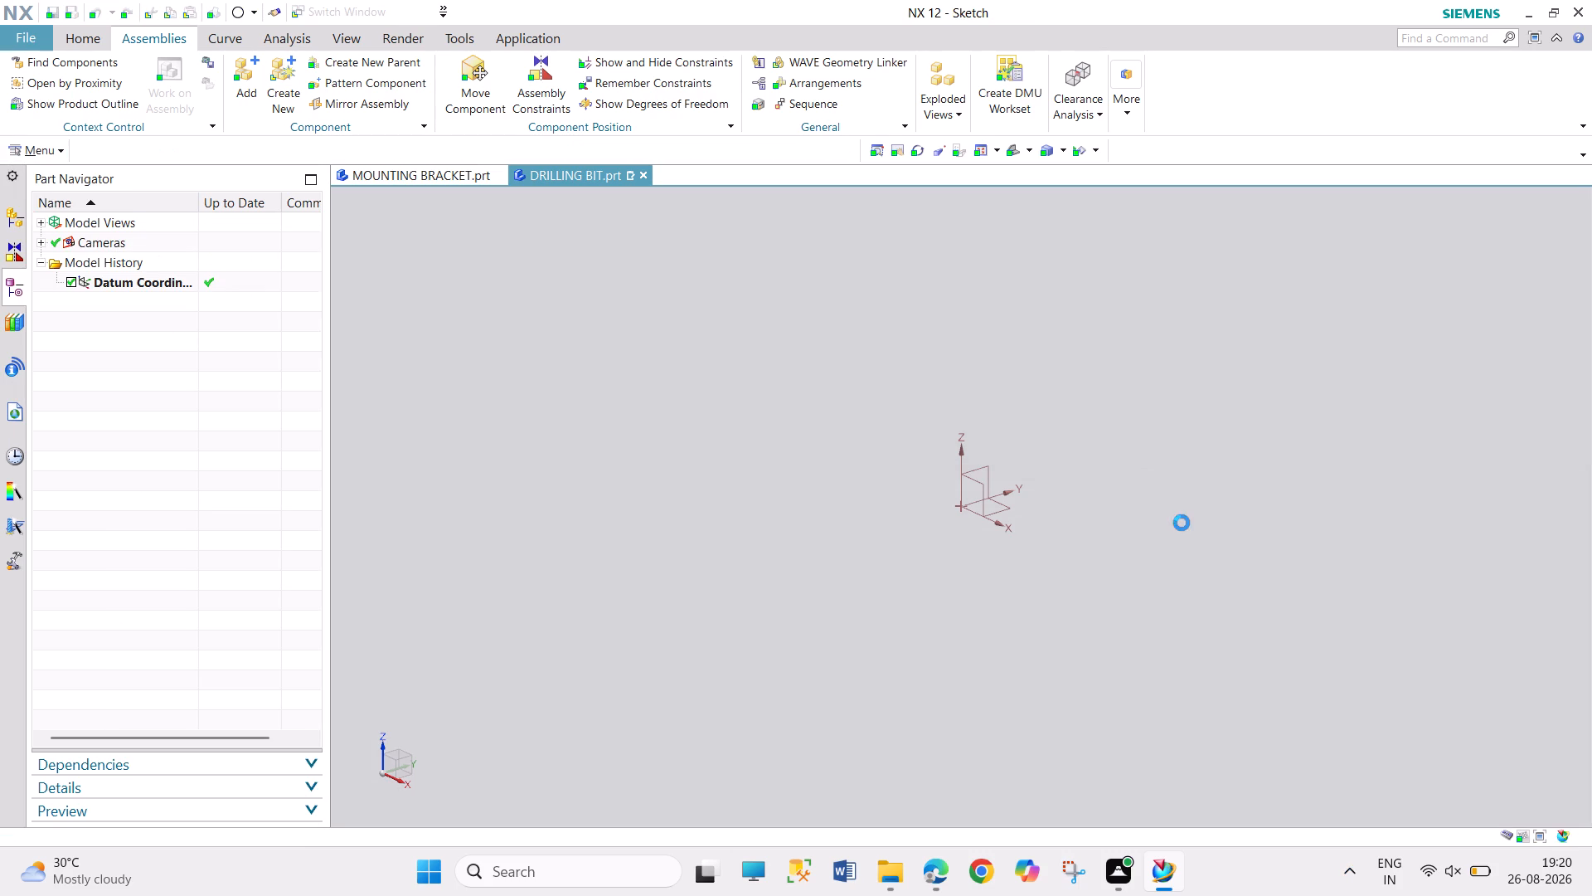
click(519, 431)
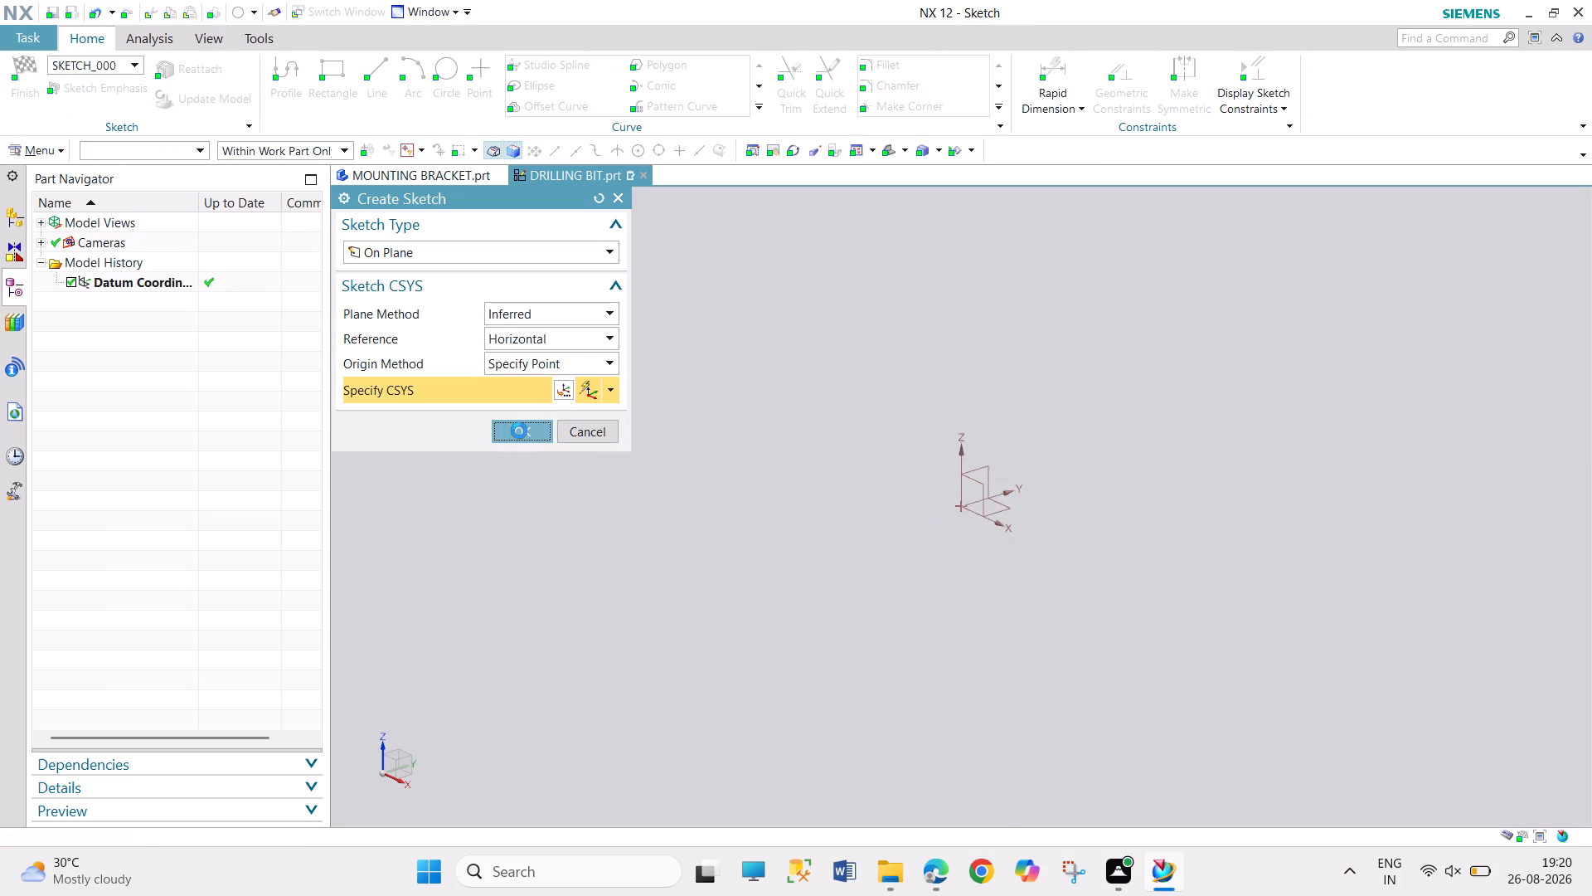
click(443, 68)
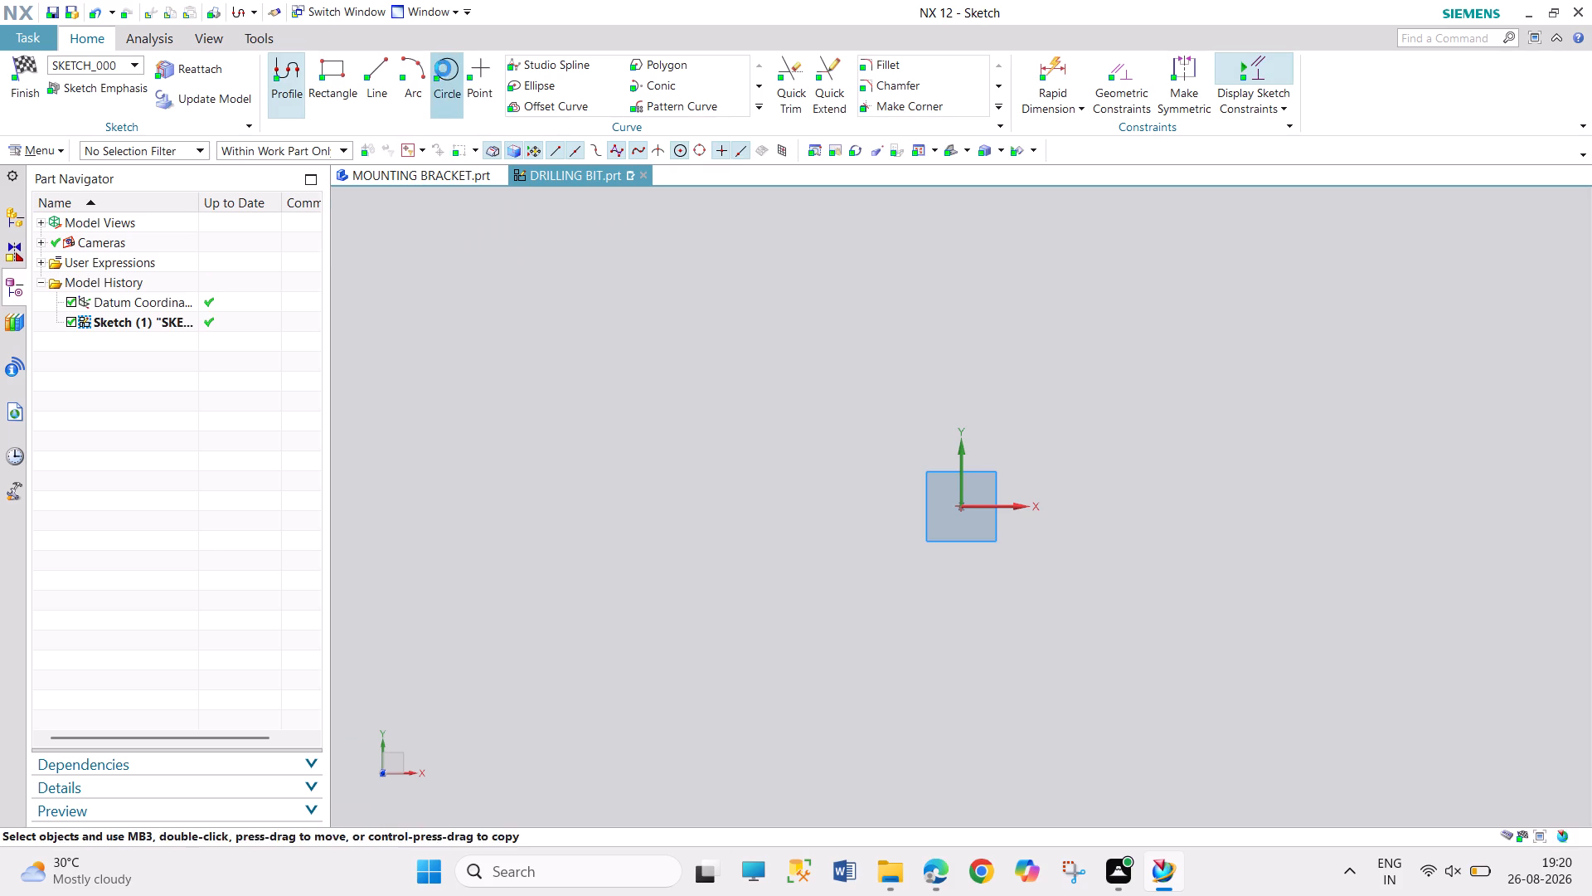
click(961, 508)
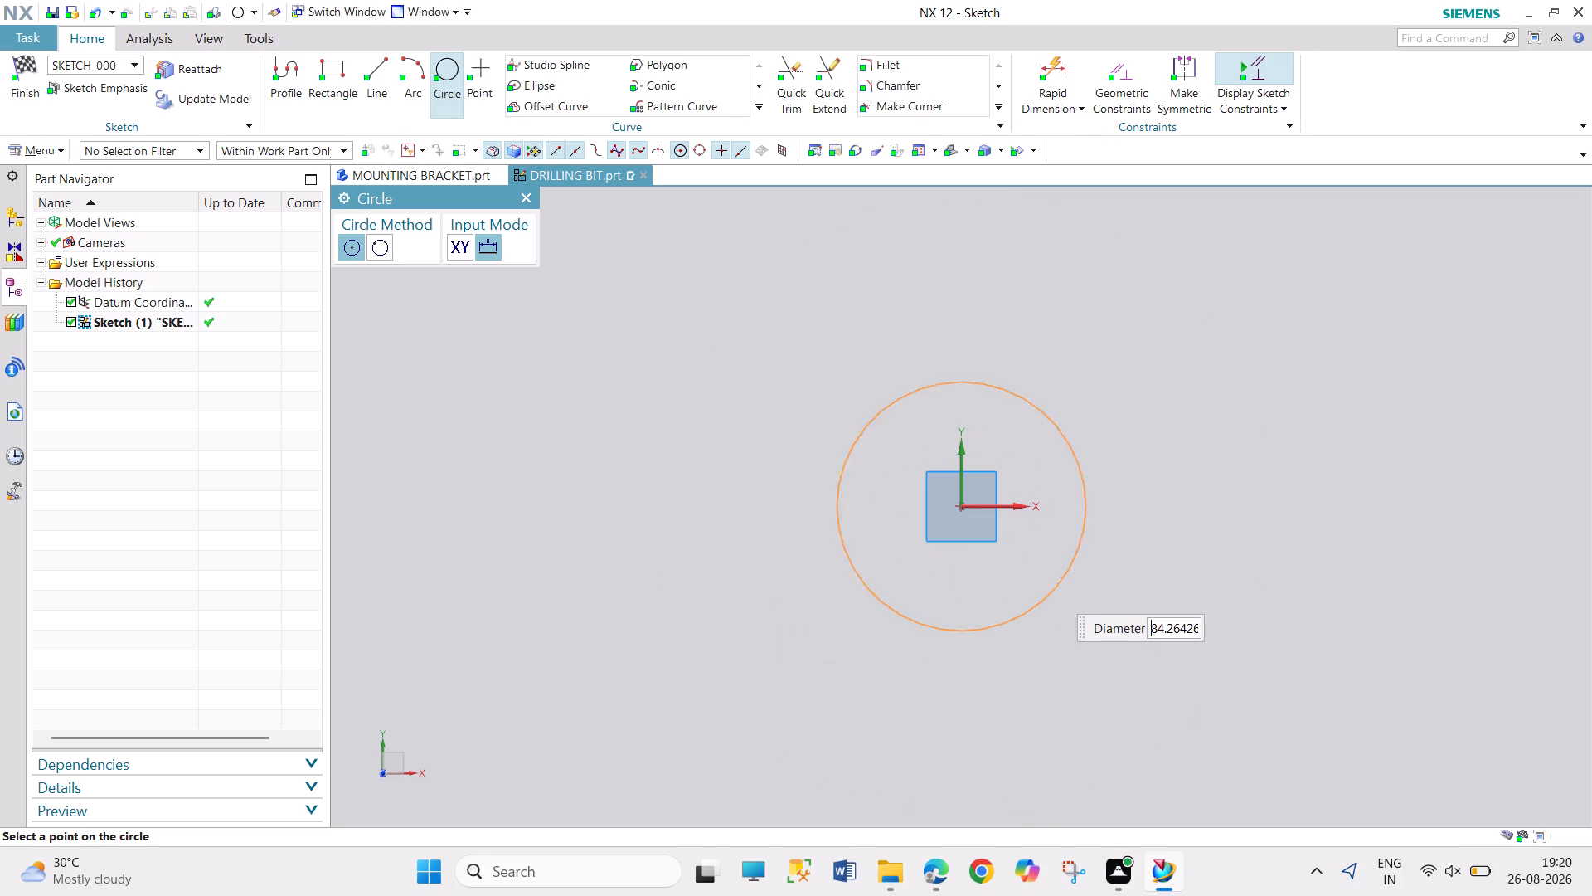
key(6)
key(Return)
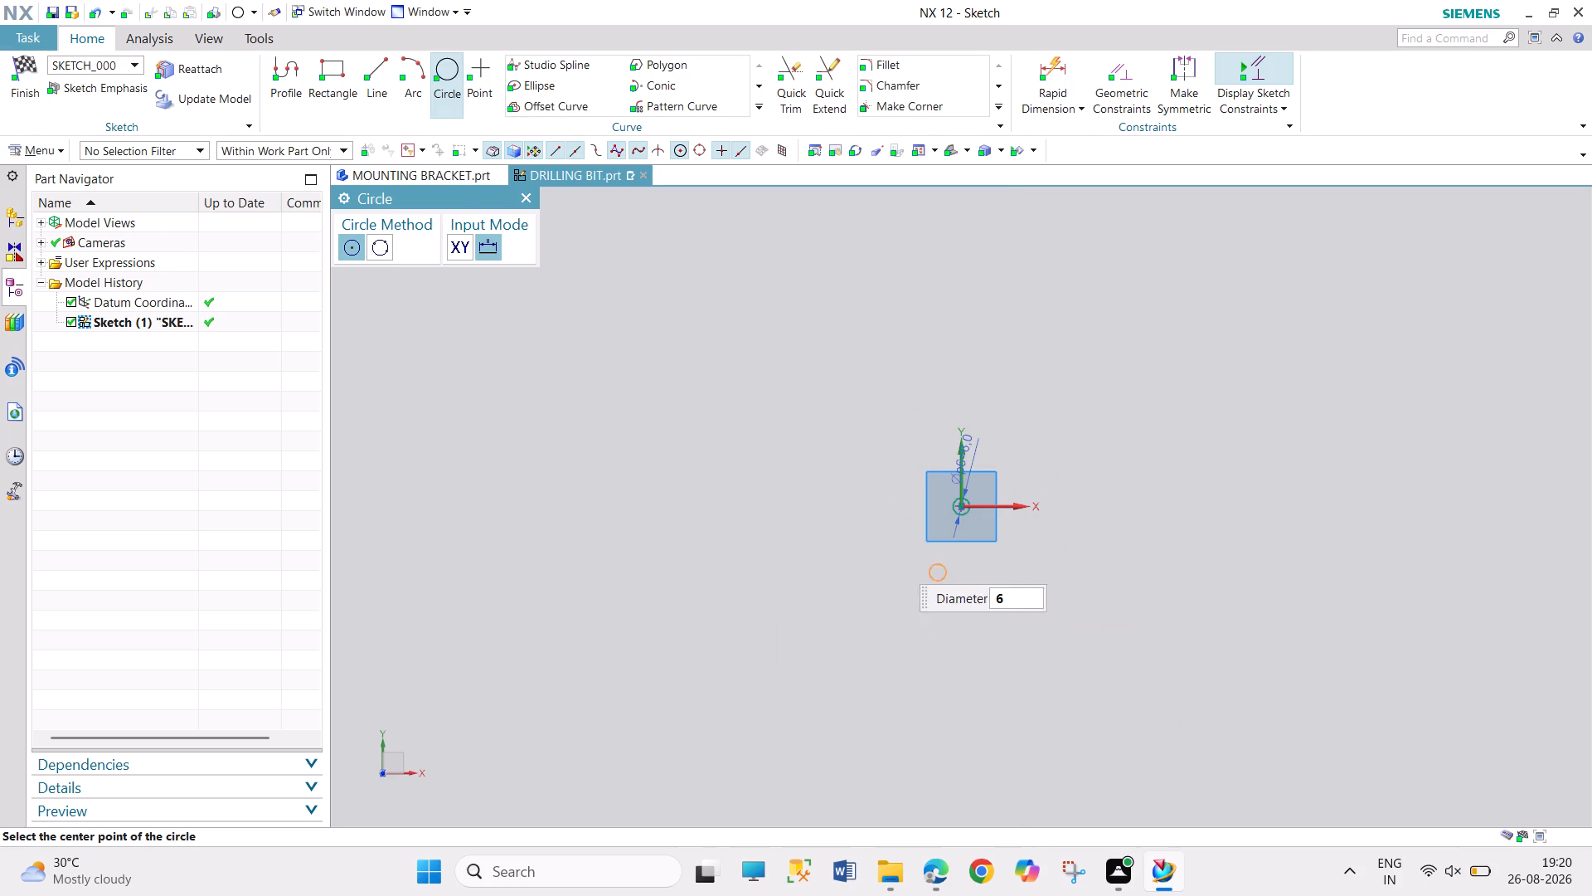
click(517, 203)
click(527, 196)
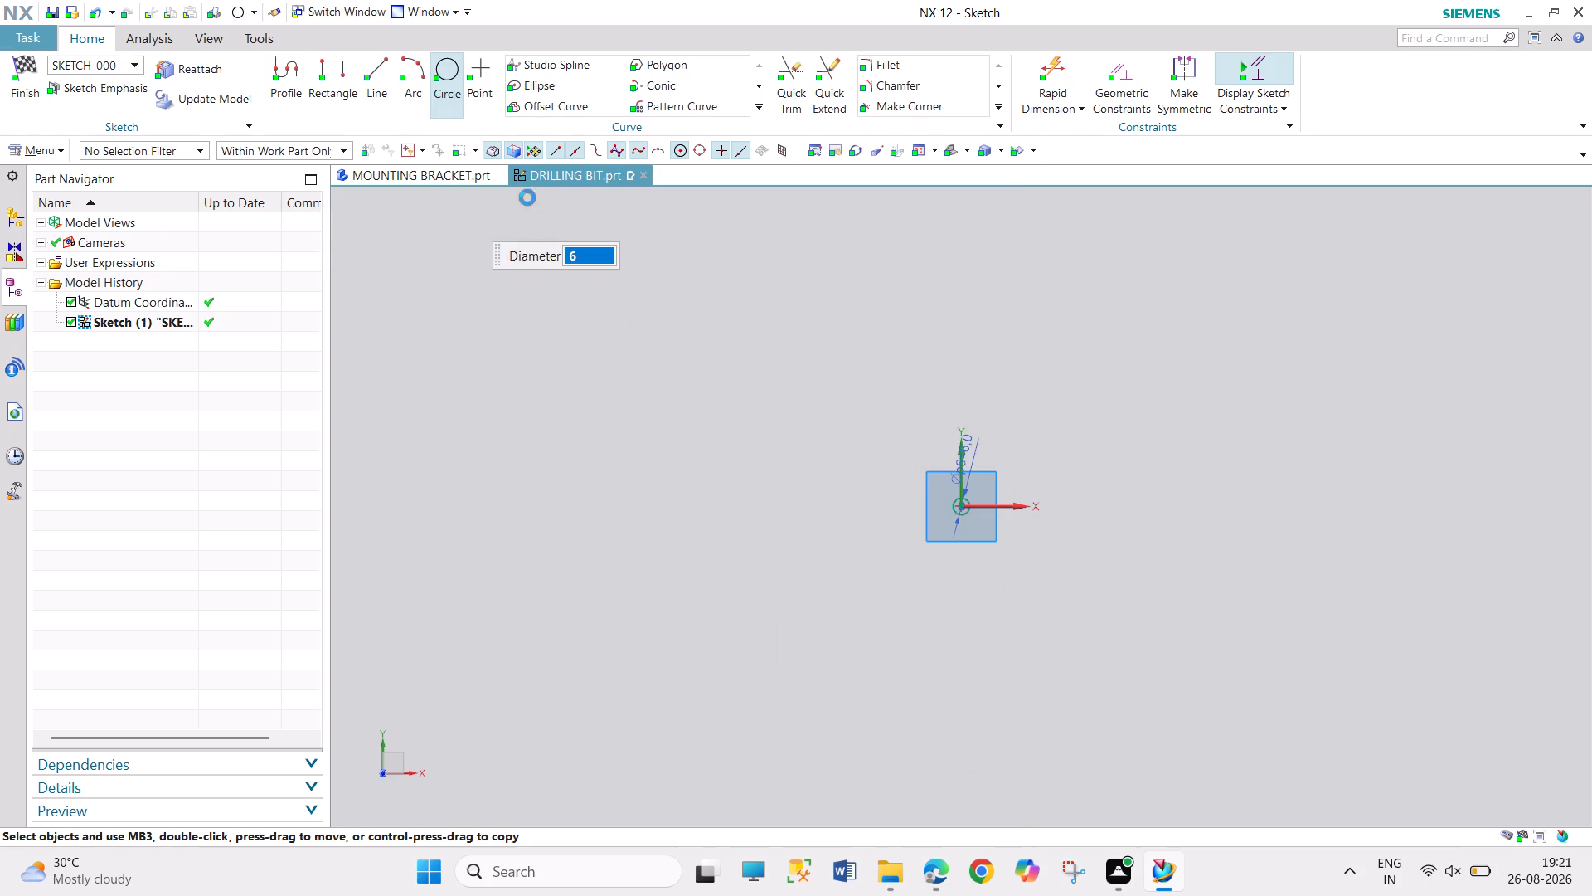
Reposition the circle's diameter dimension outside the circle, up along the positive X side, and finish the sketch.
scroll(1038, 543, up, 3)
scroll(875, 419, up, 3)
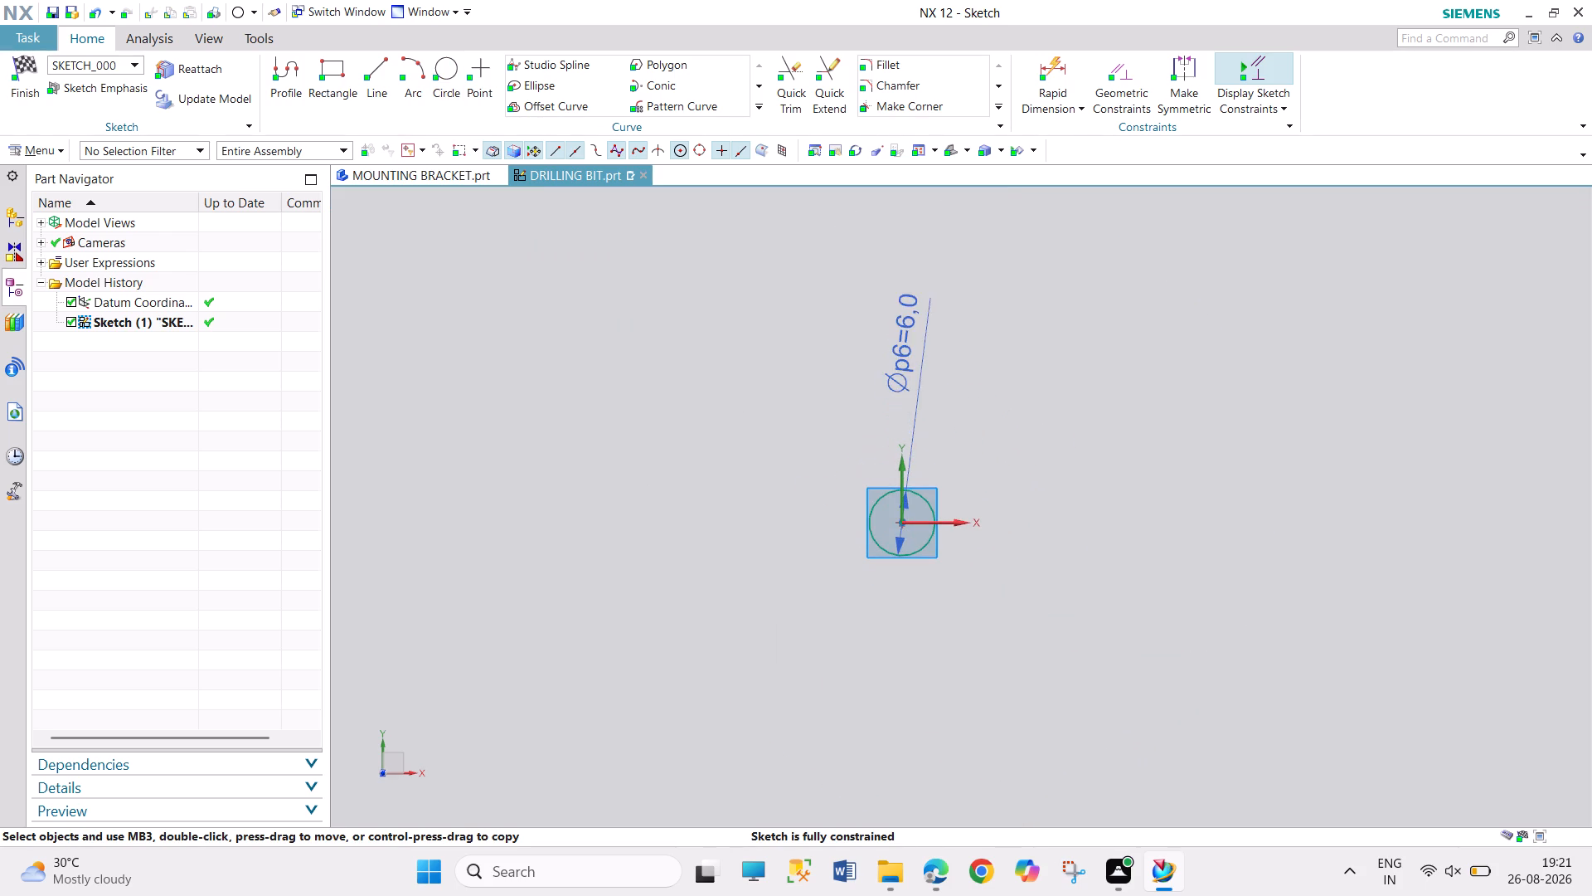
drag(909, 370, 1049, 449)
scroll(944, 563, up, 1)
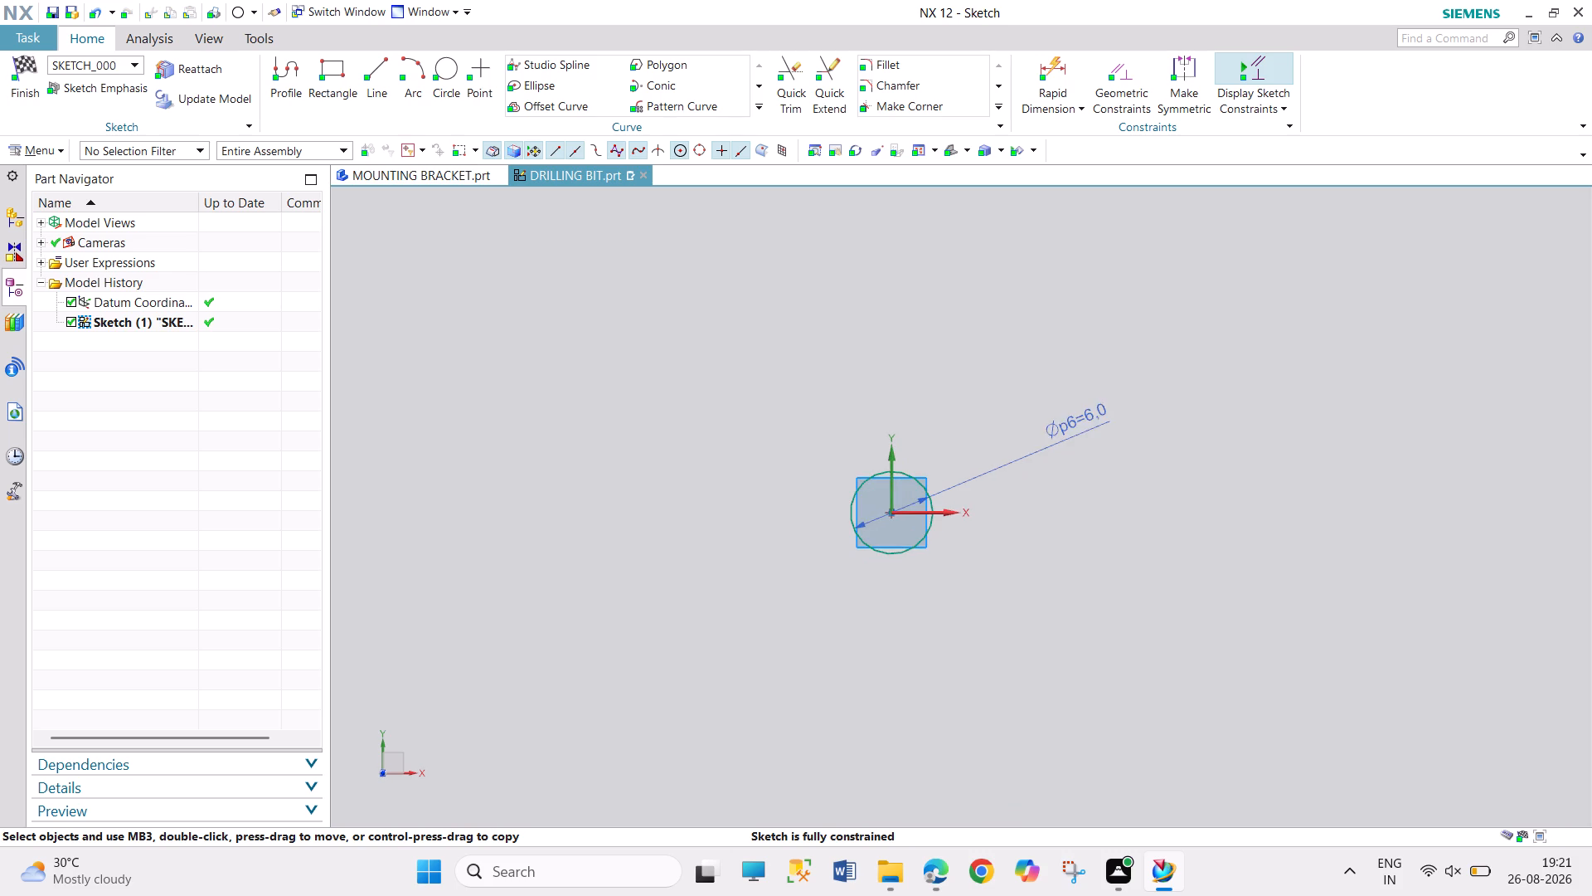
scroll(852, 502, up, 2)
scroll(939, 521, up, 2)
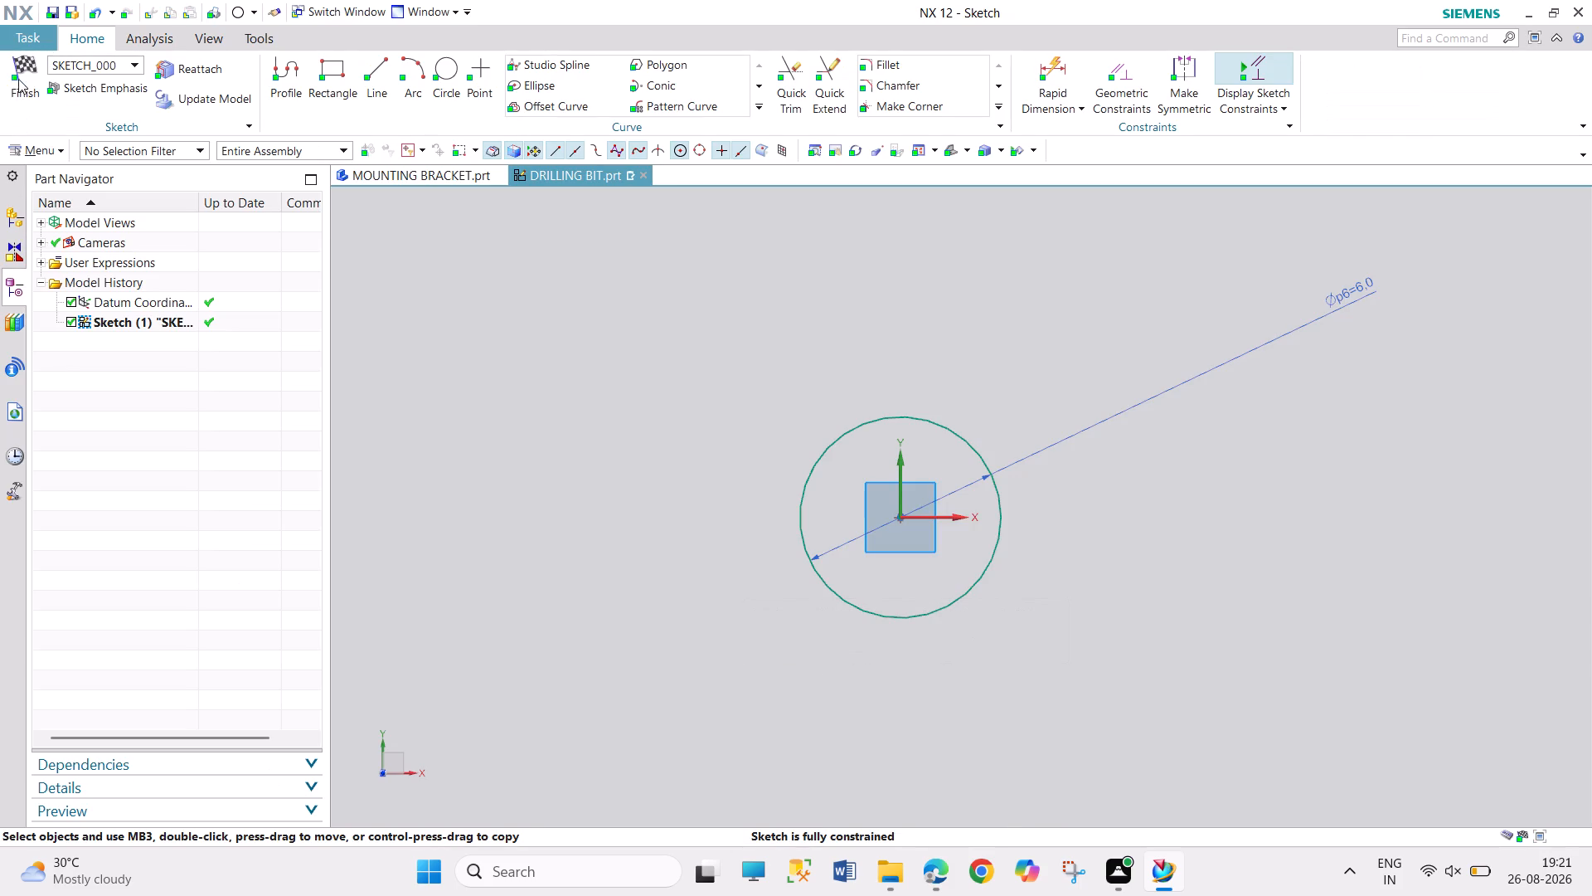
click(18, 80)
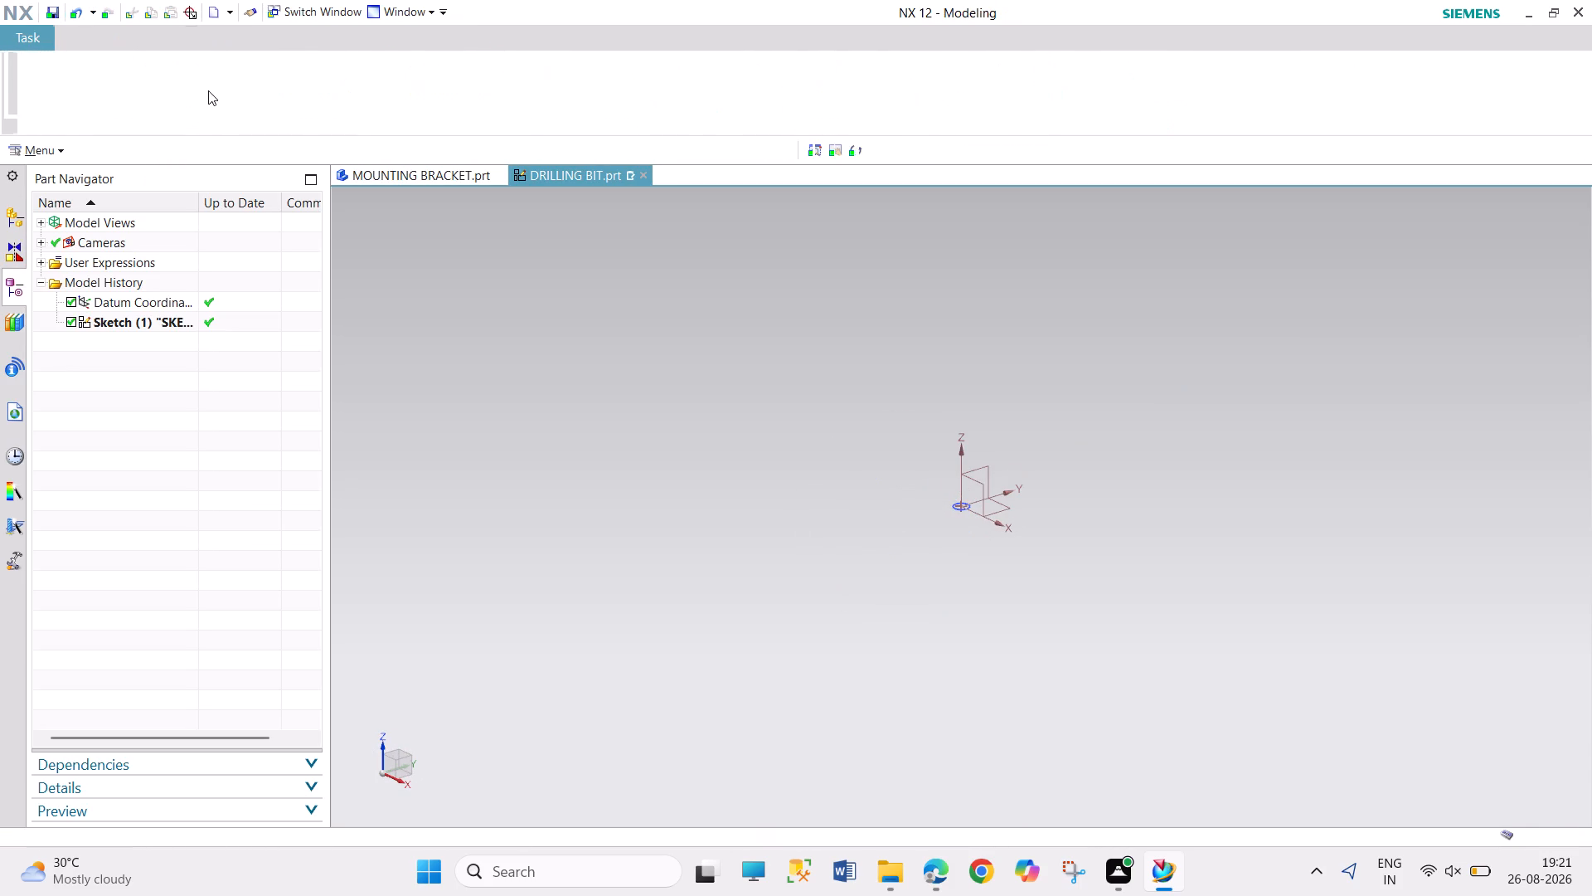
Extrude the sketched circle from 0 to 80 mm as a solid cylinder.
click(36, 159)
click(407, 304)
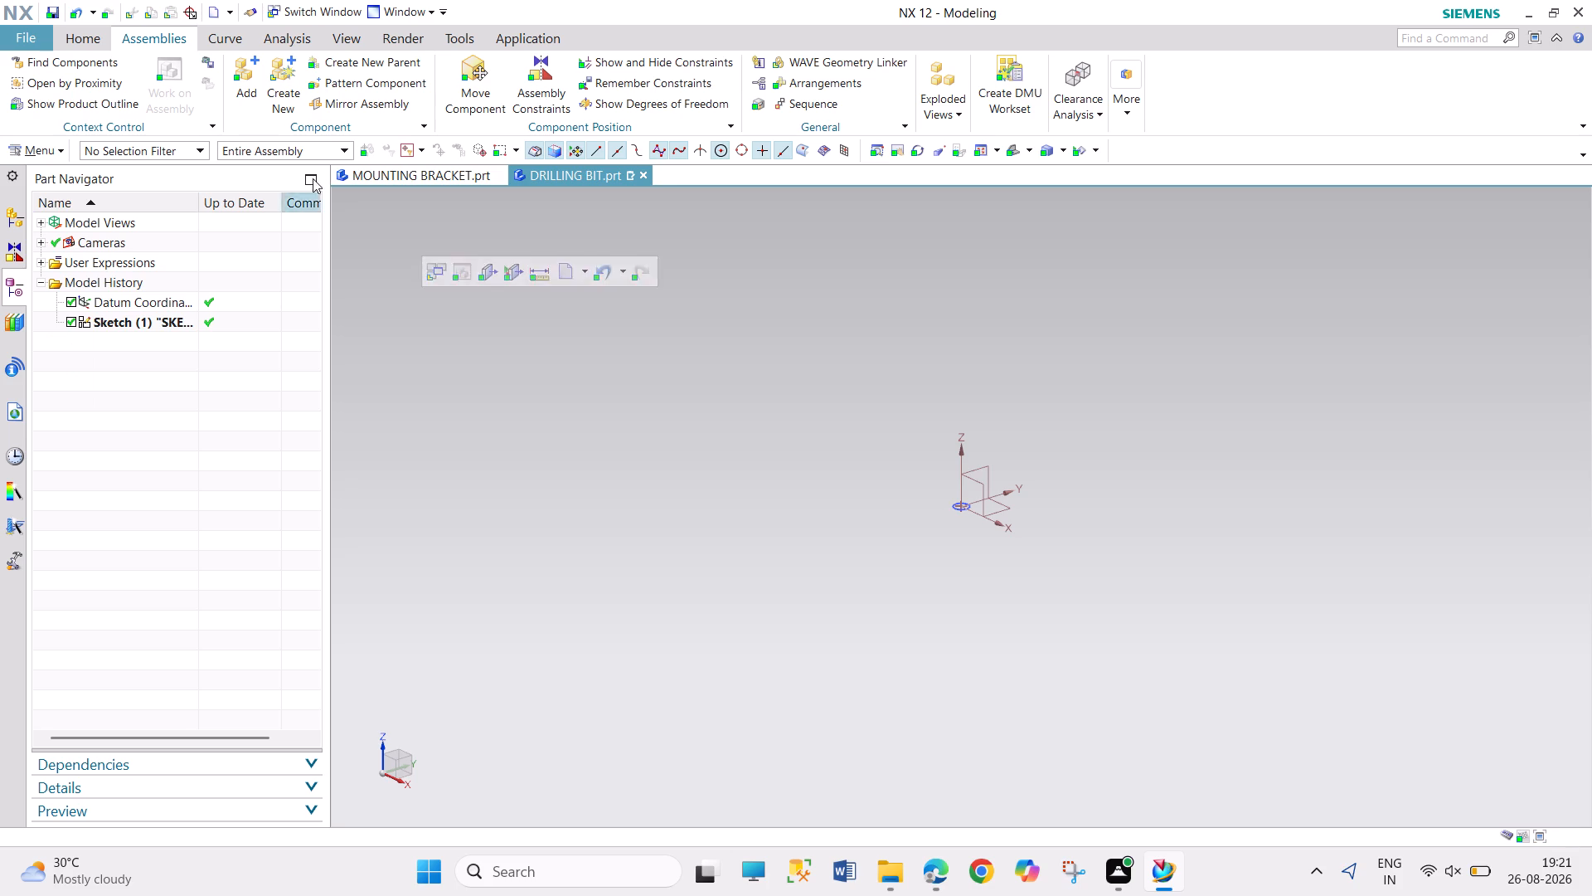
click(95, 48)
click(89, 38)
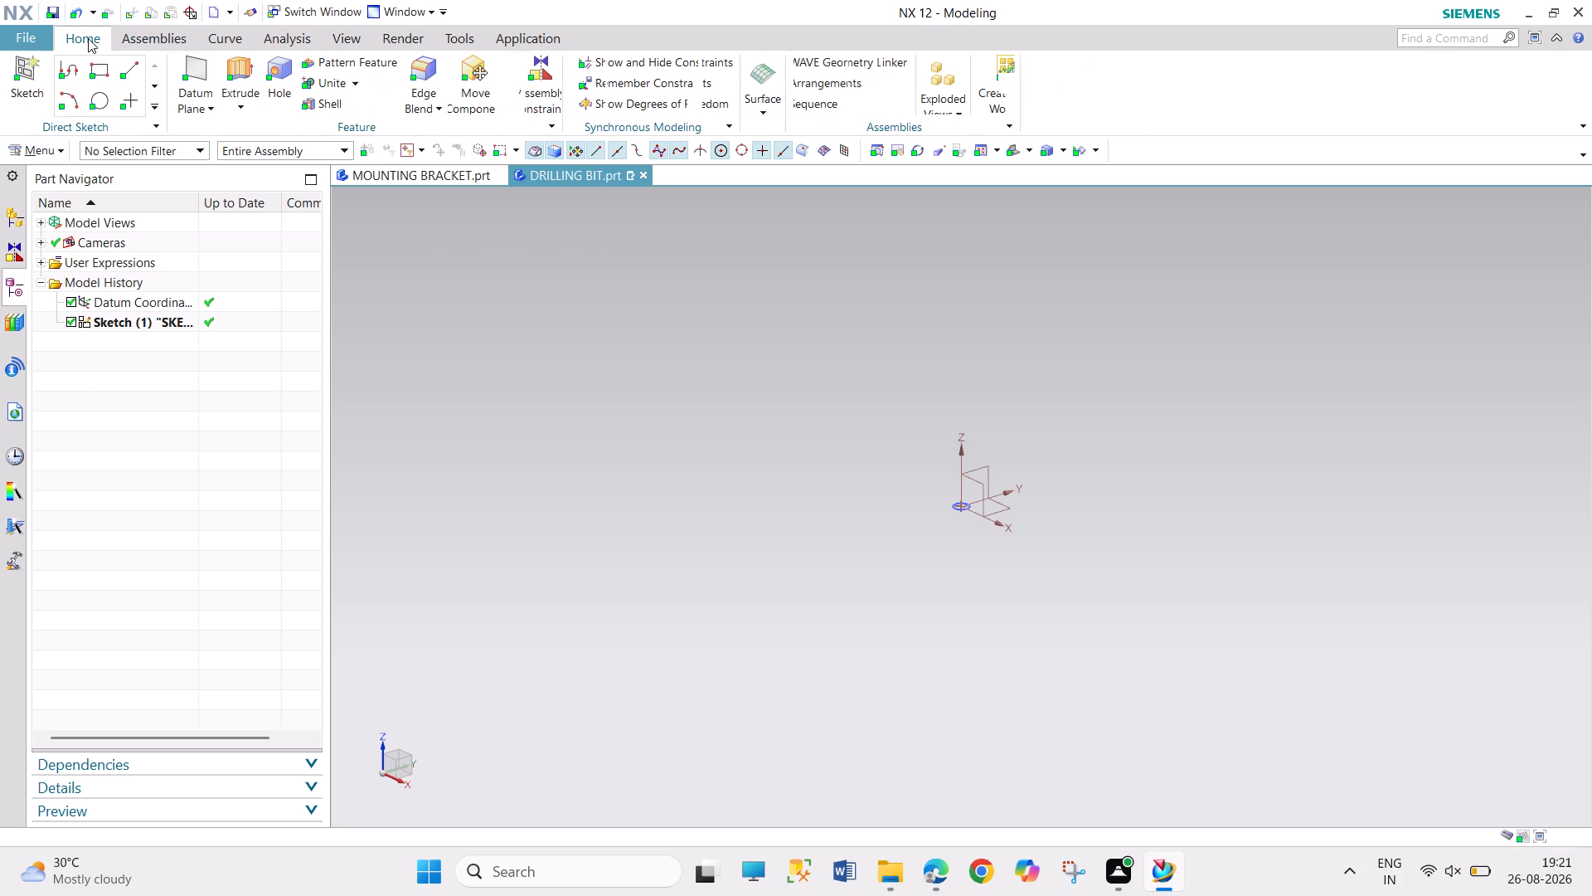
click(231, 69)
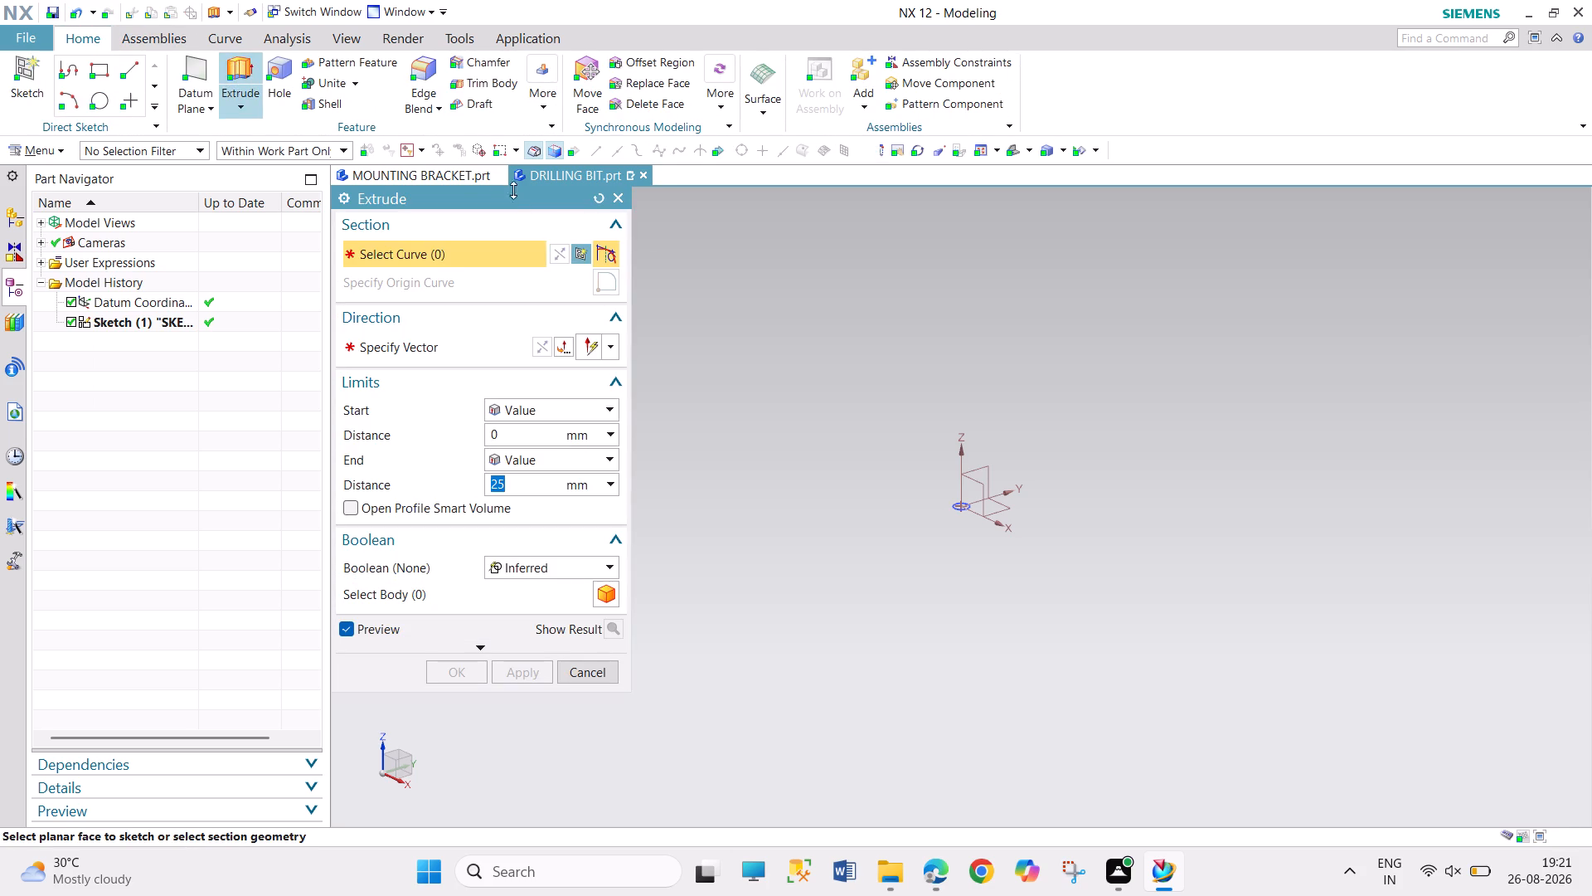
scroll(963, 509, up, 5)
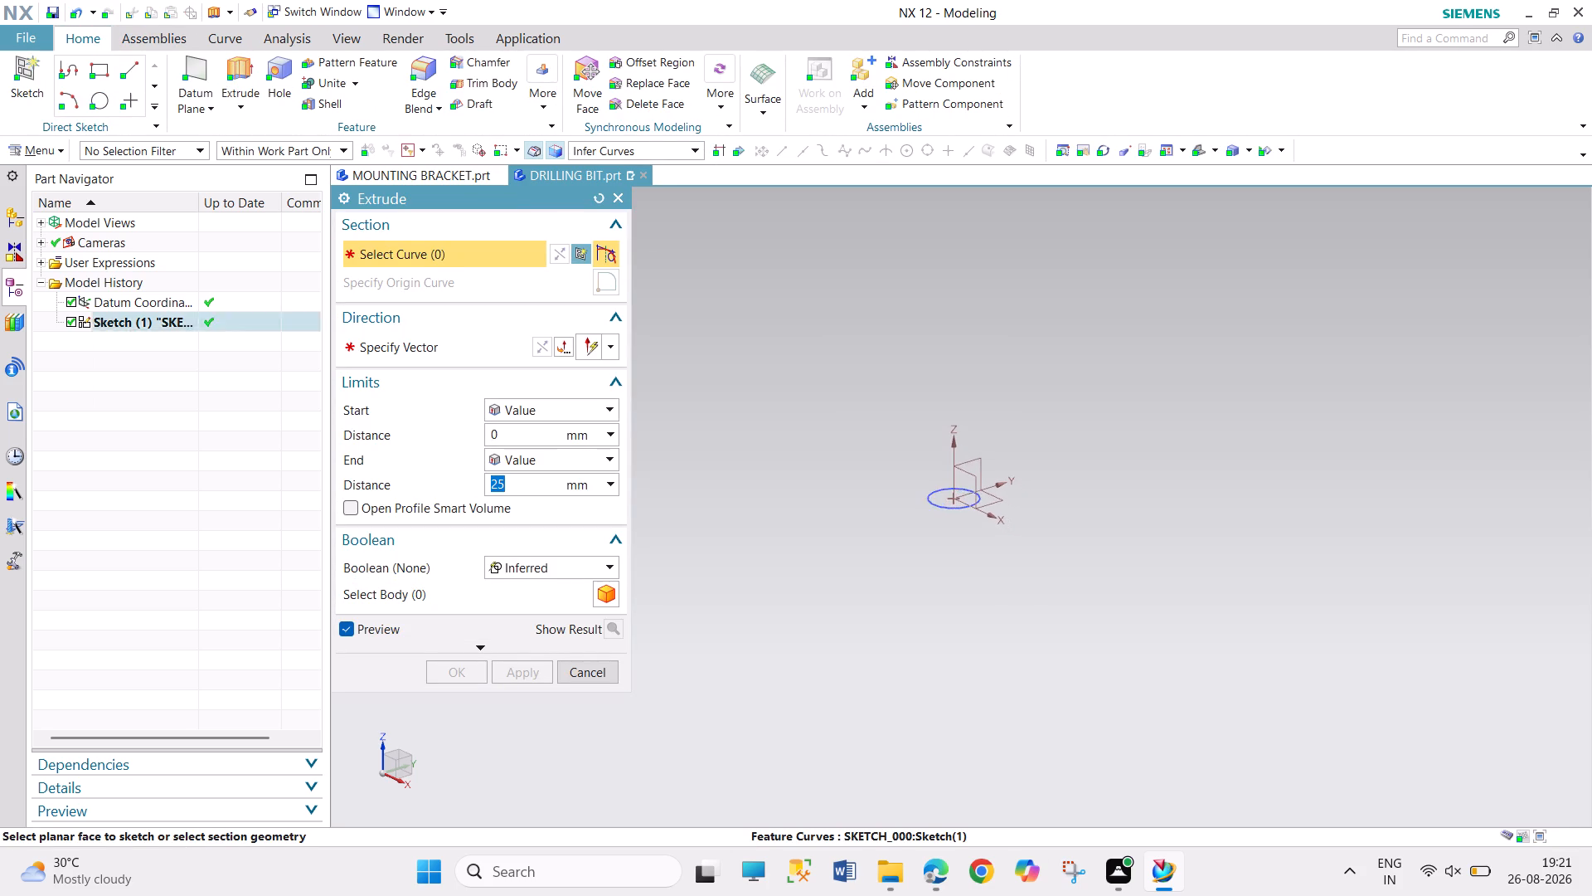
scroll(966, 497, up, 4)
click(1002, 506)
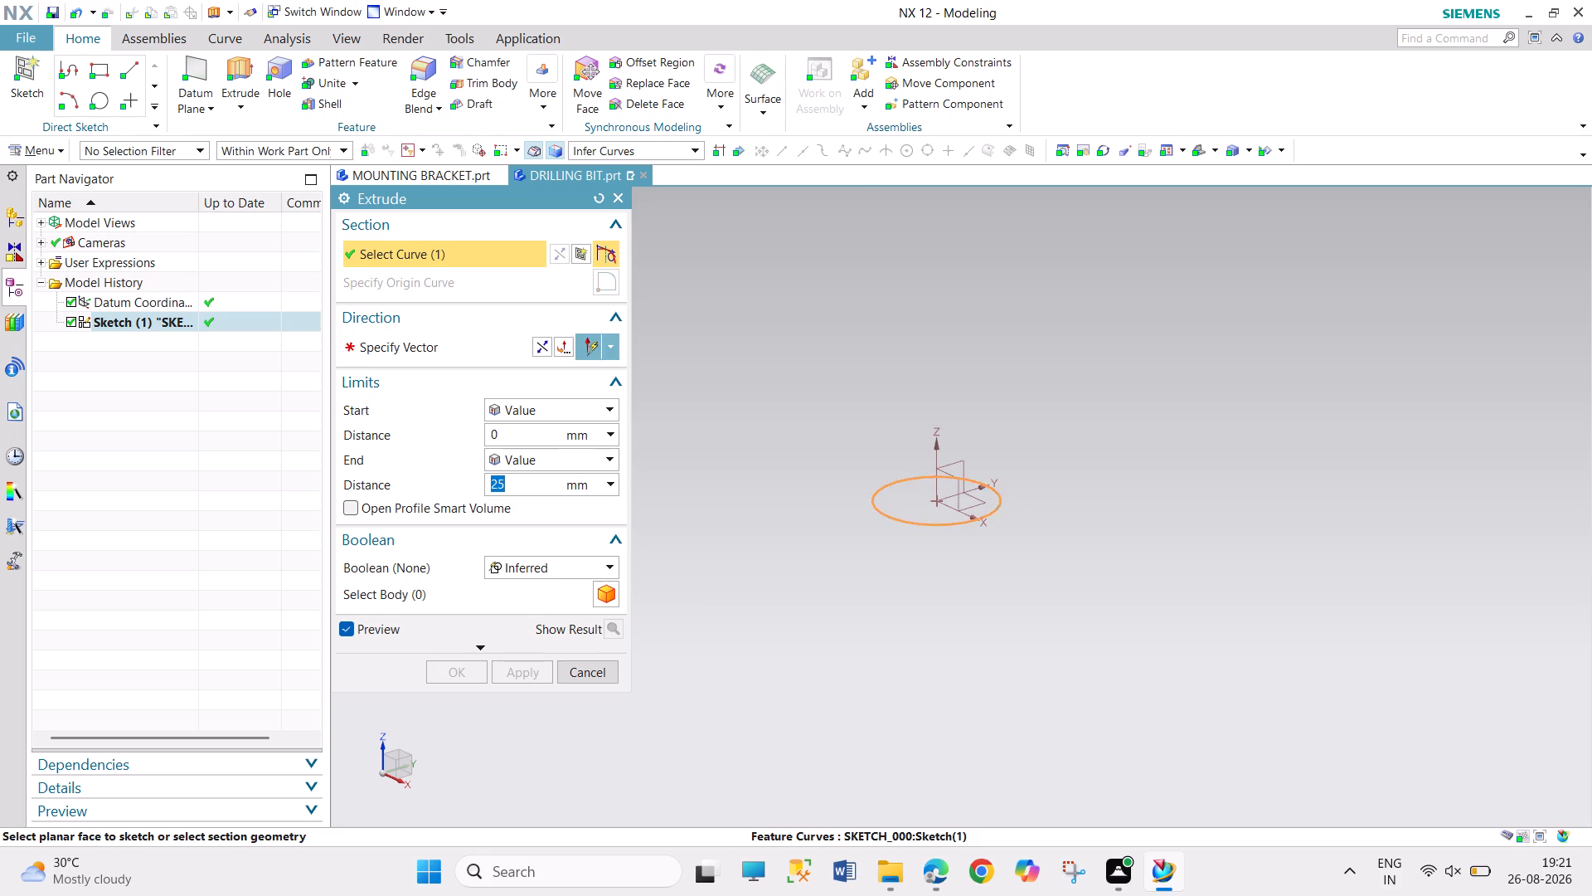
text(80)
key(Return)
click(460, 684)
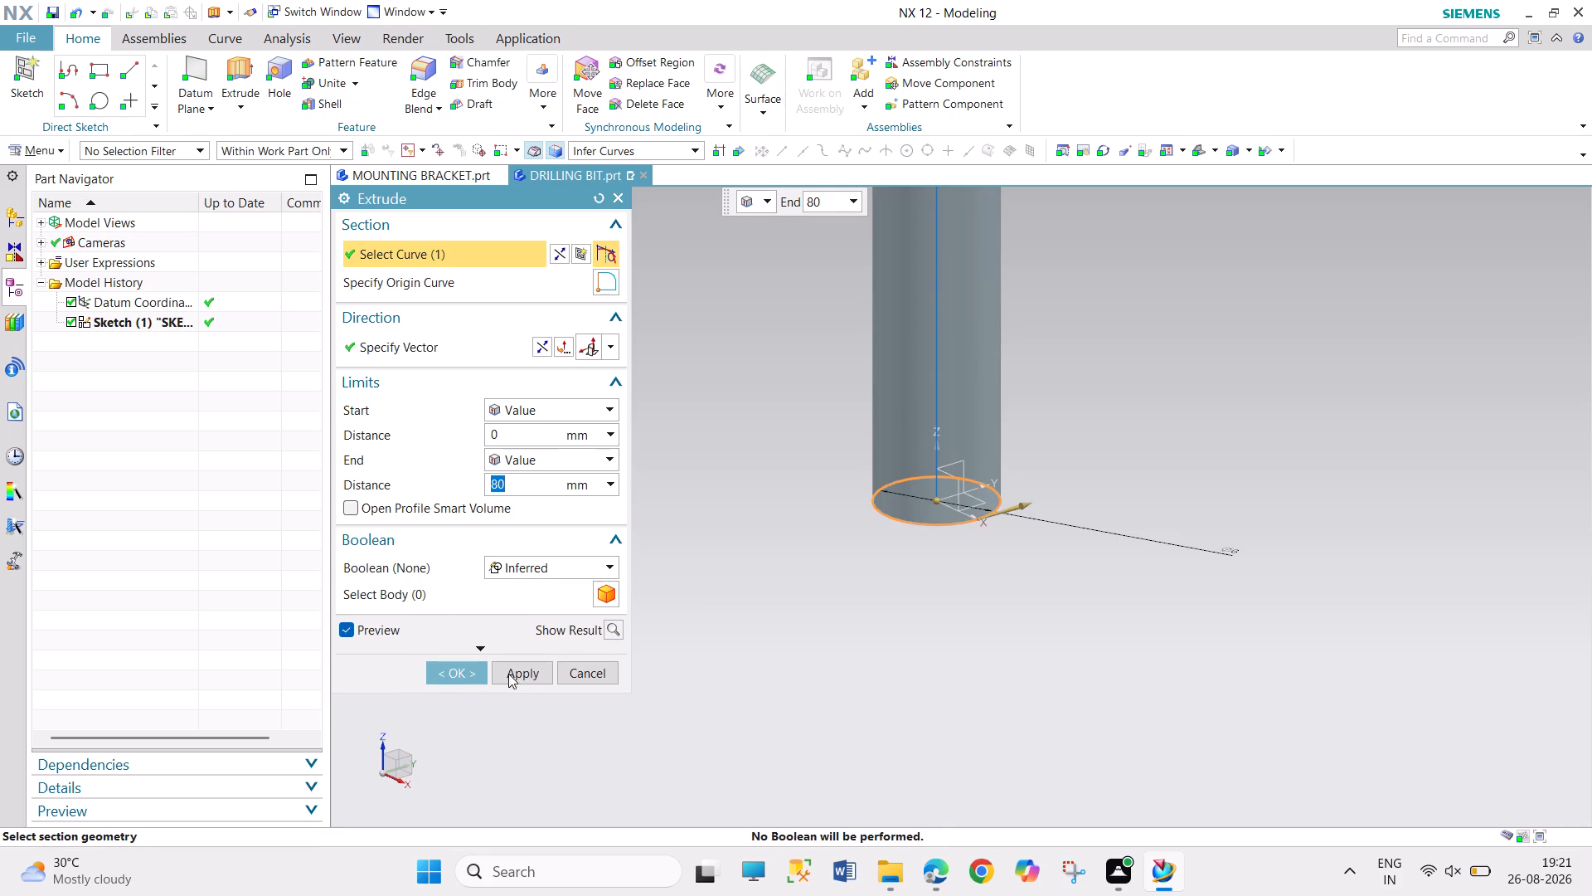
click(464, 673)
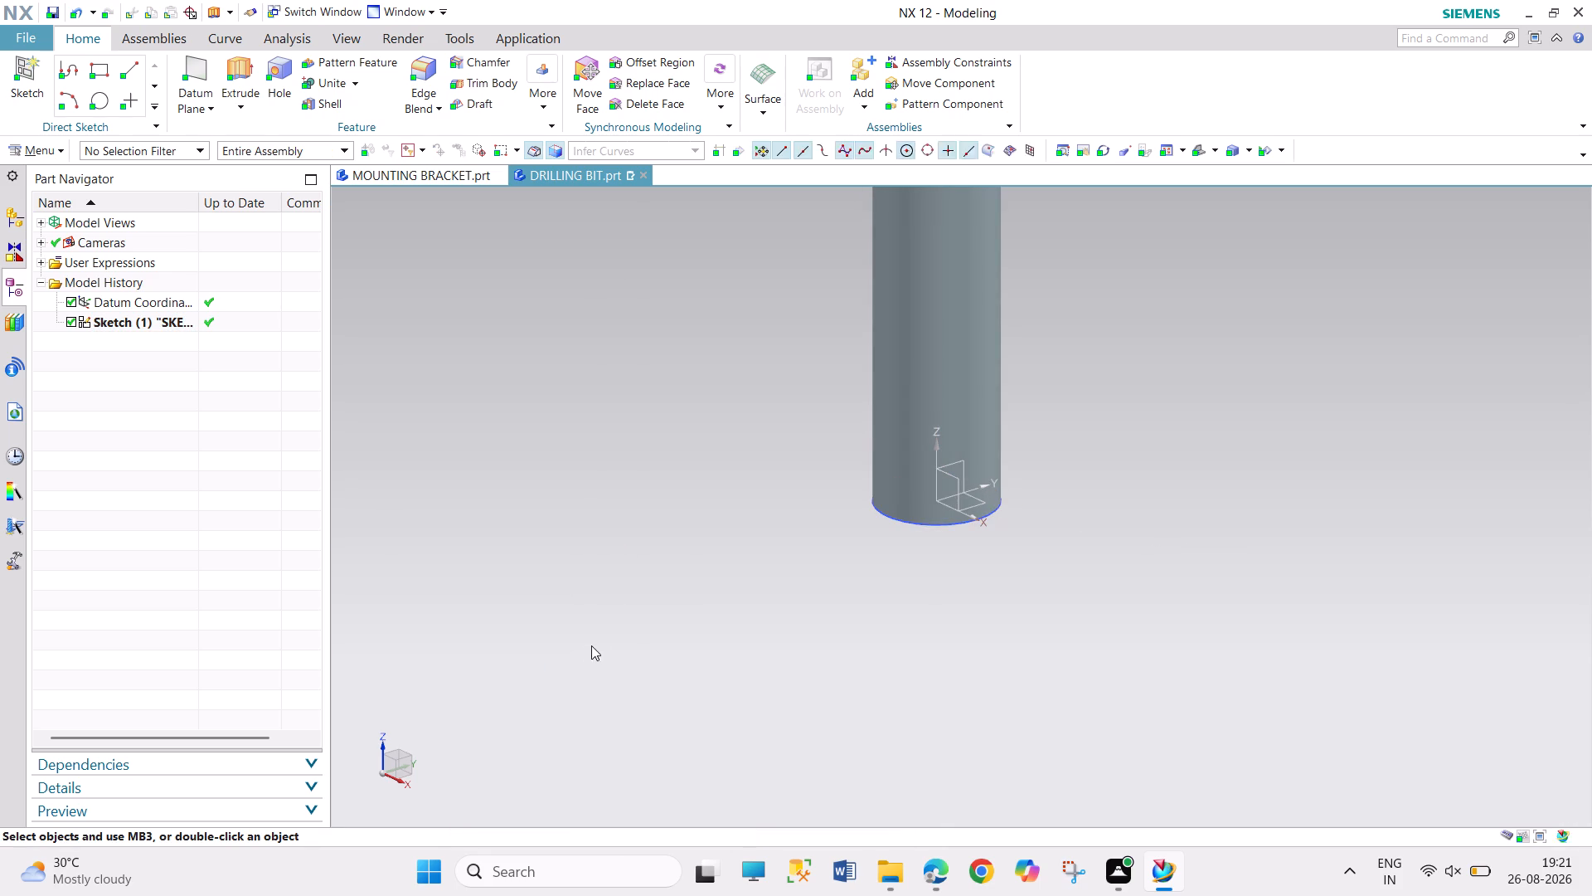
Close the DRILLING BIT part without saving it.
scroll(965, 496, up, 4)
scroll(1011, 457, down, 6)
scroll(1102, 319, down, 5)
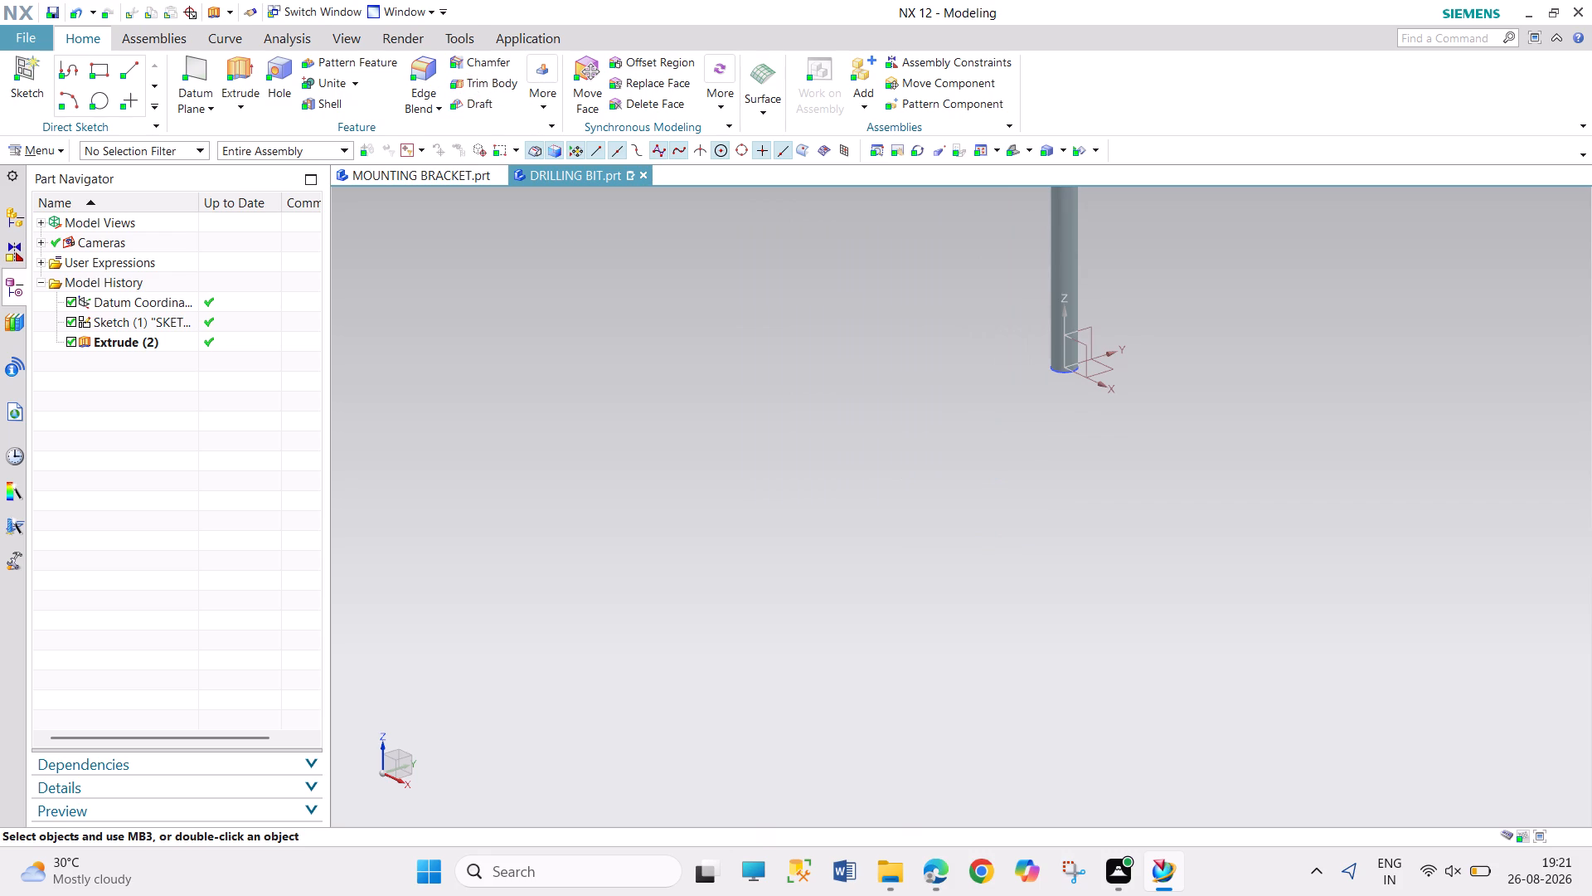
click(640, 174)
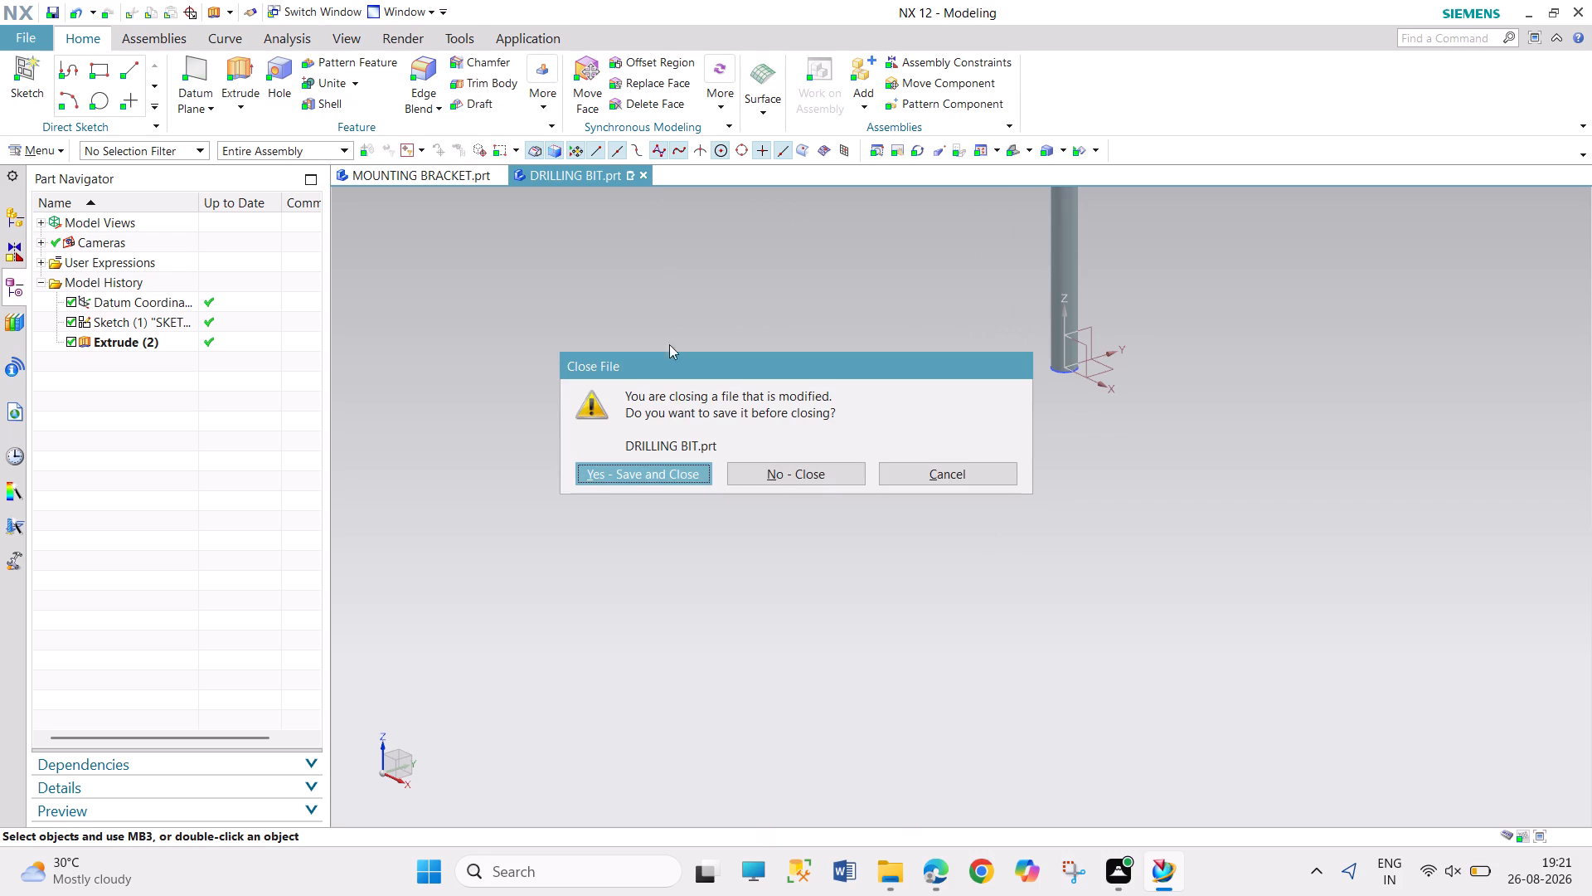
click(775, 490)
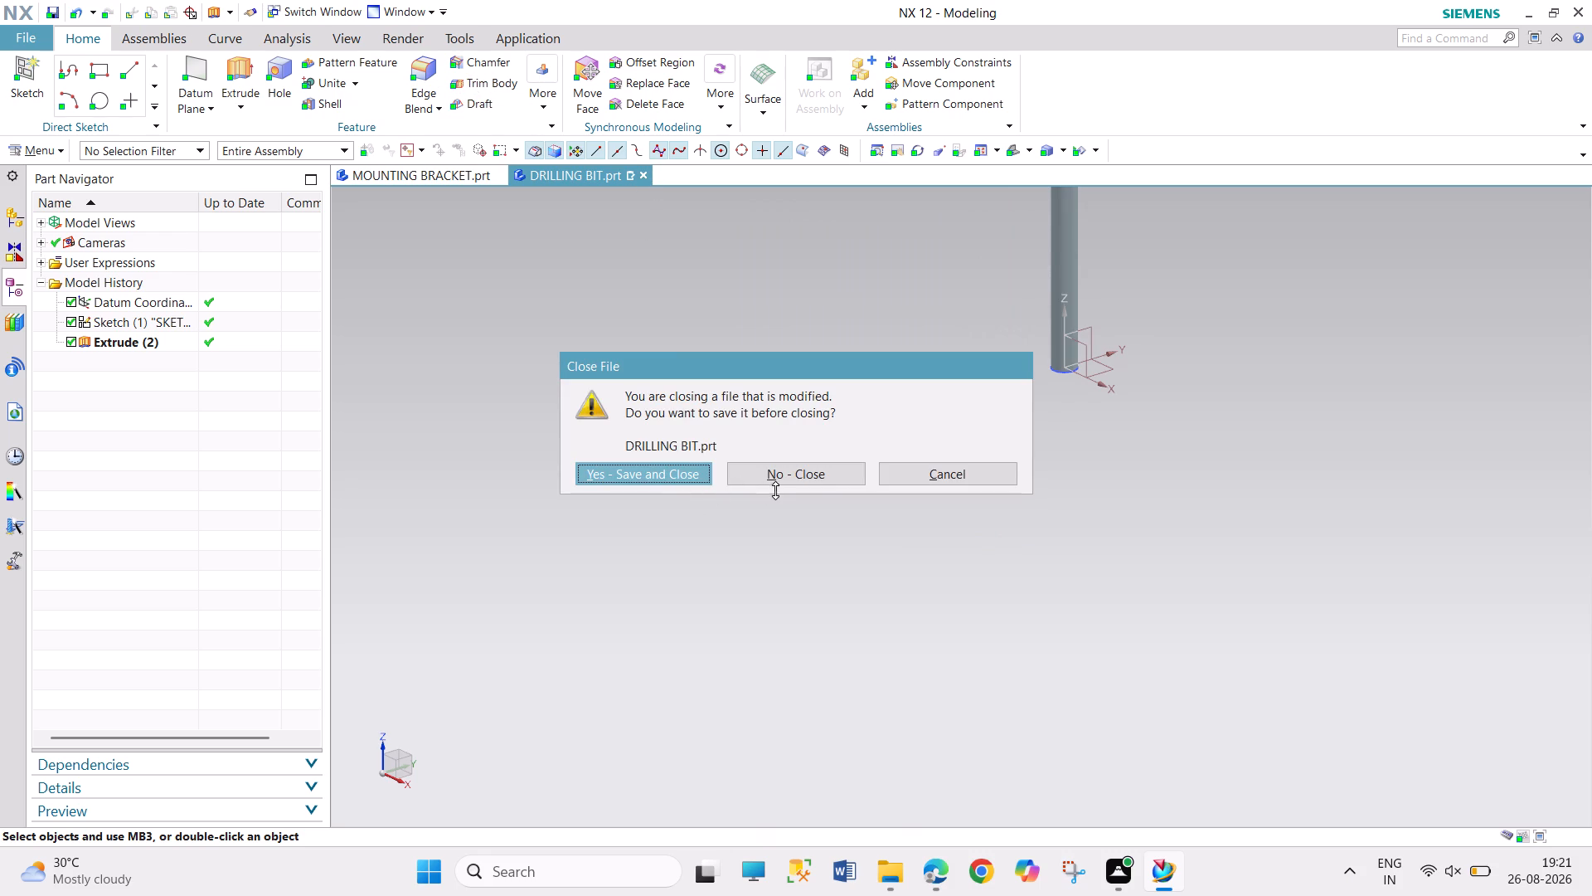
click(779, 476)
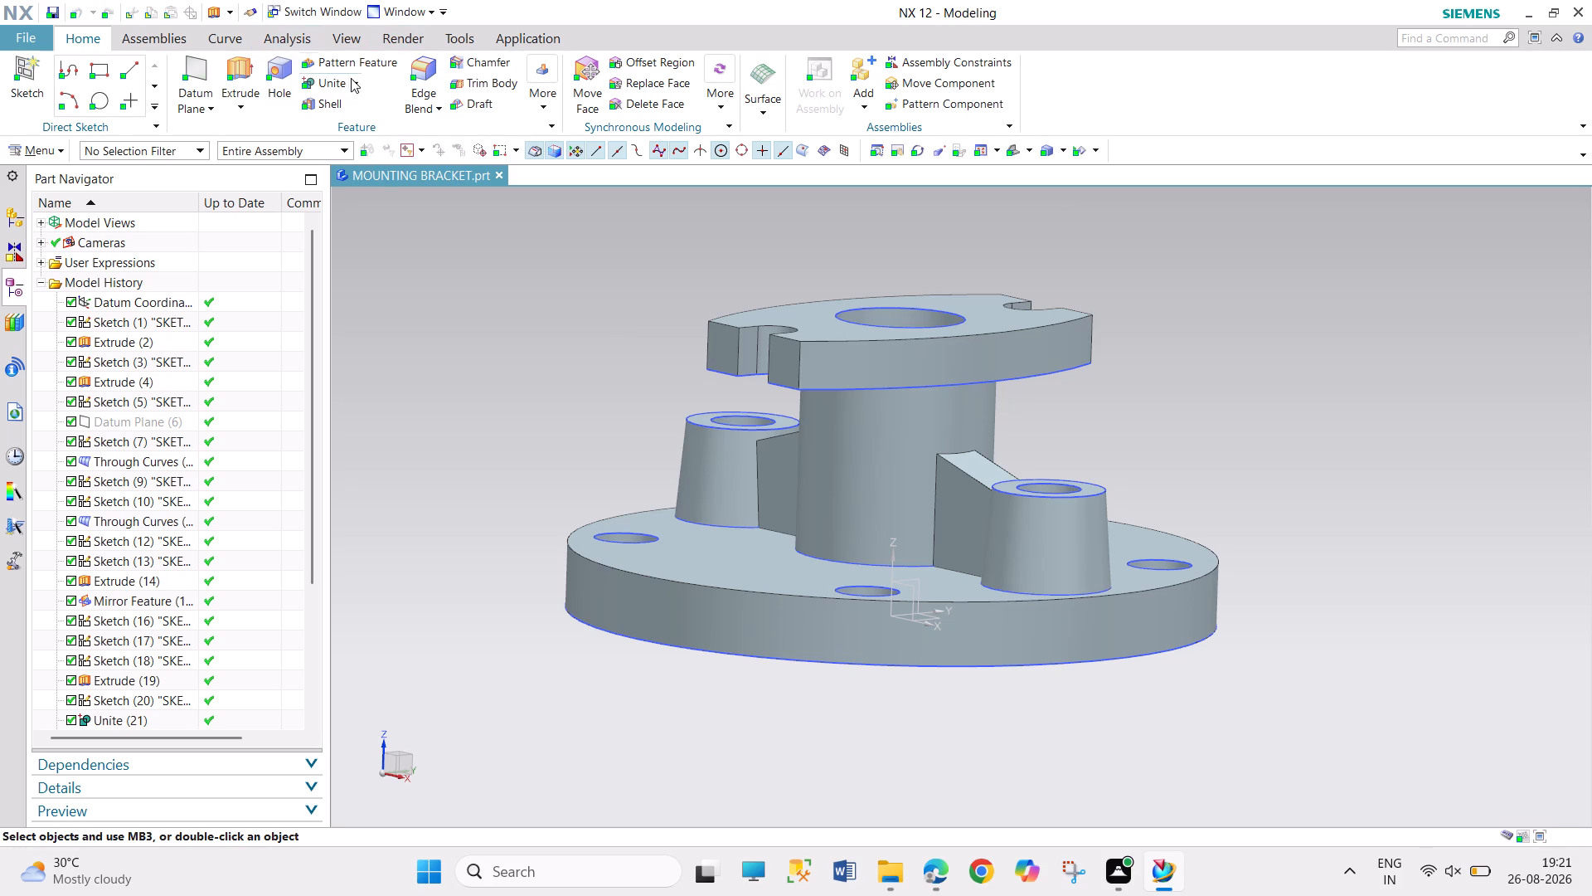
Exit NX.
click(25, 37)
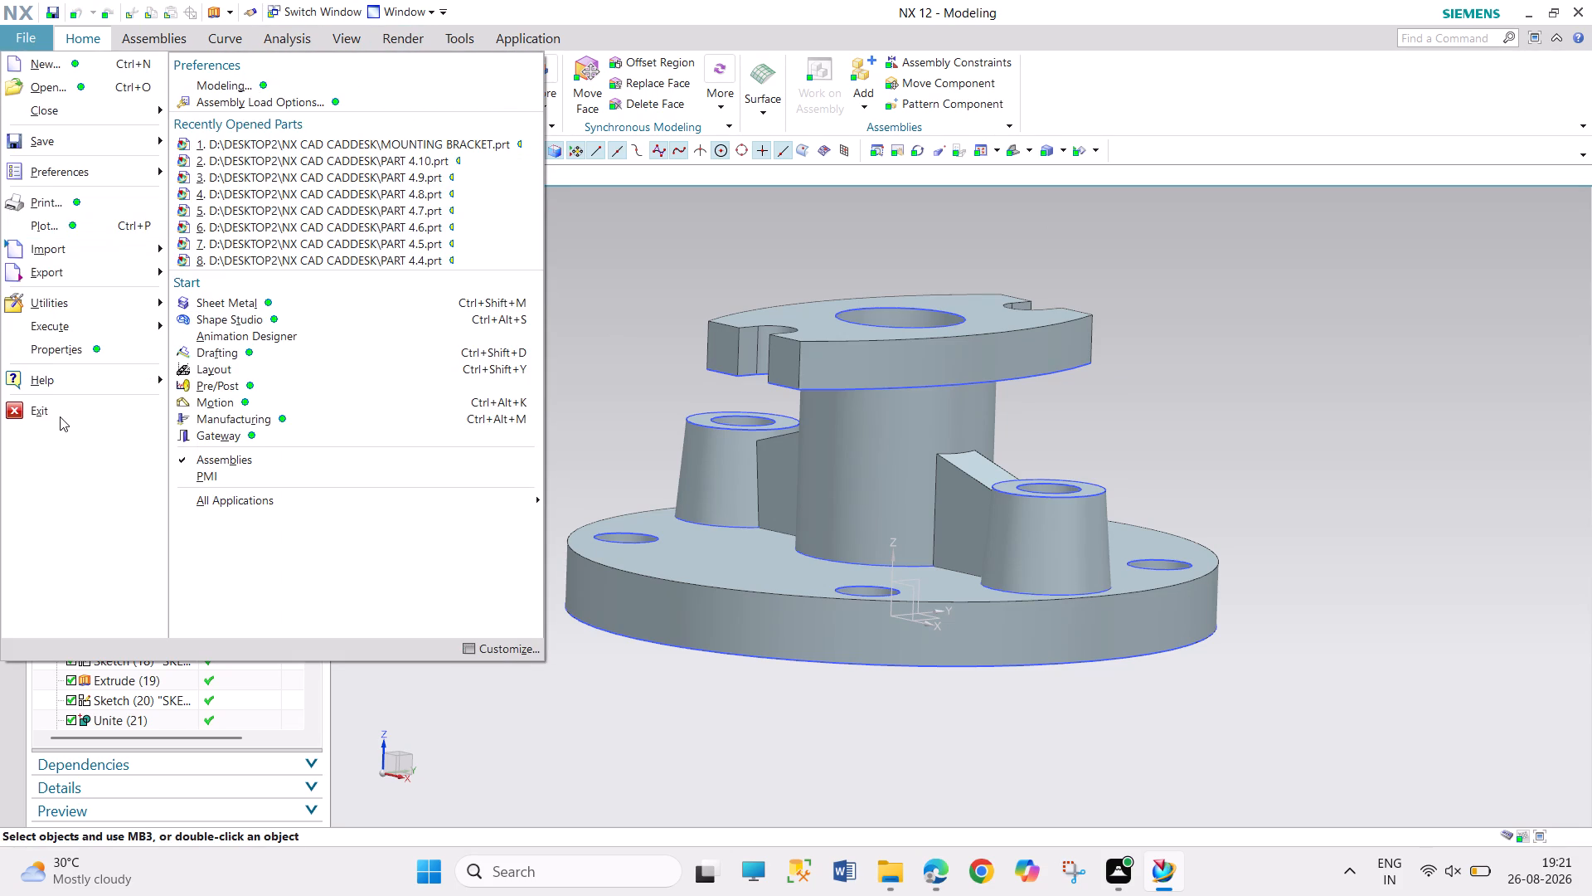
click(61, 420)
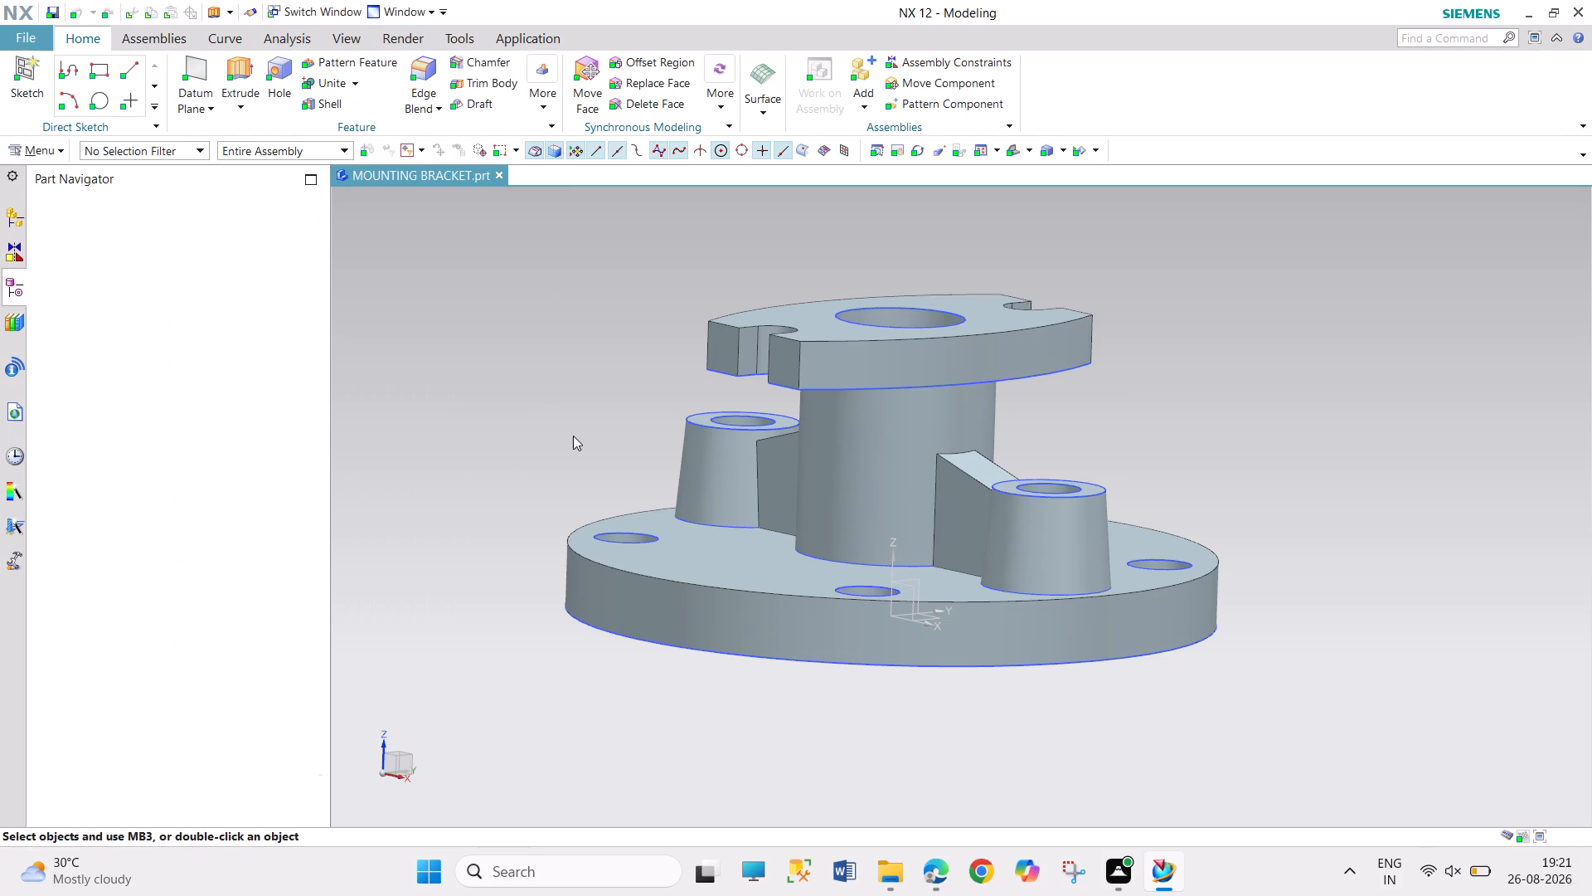
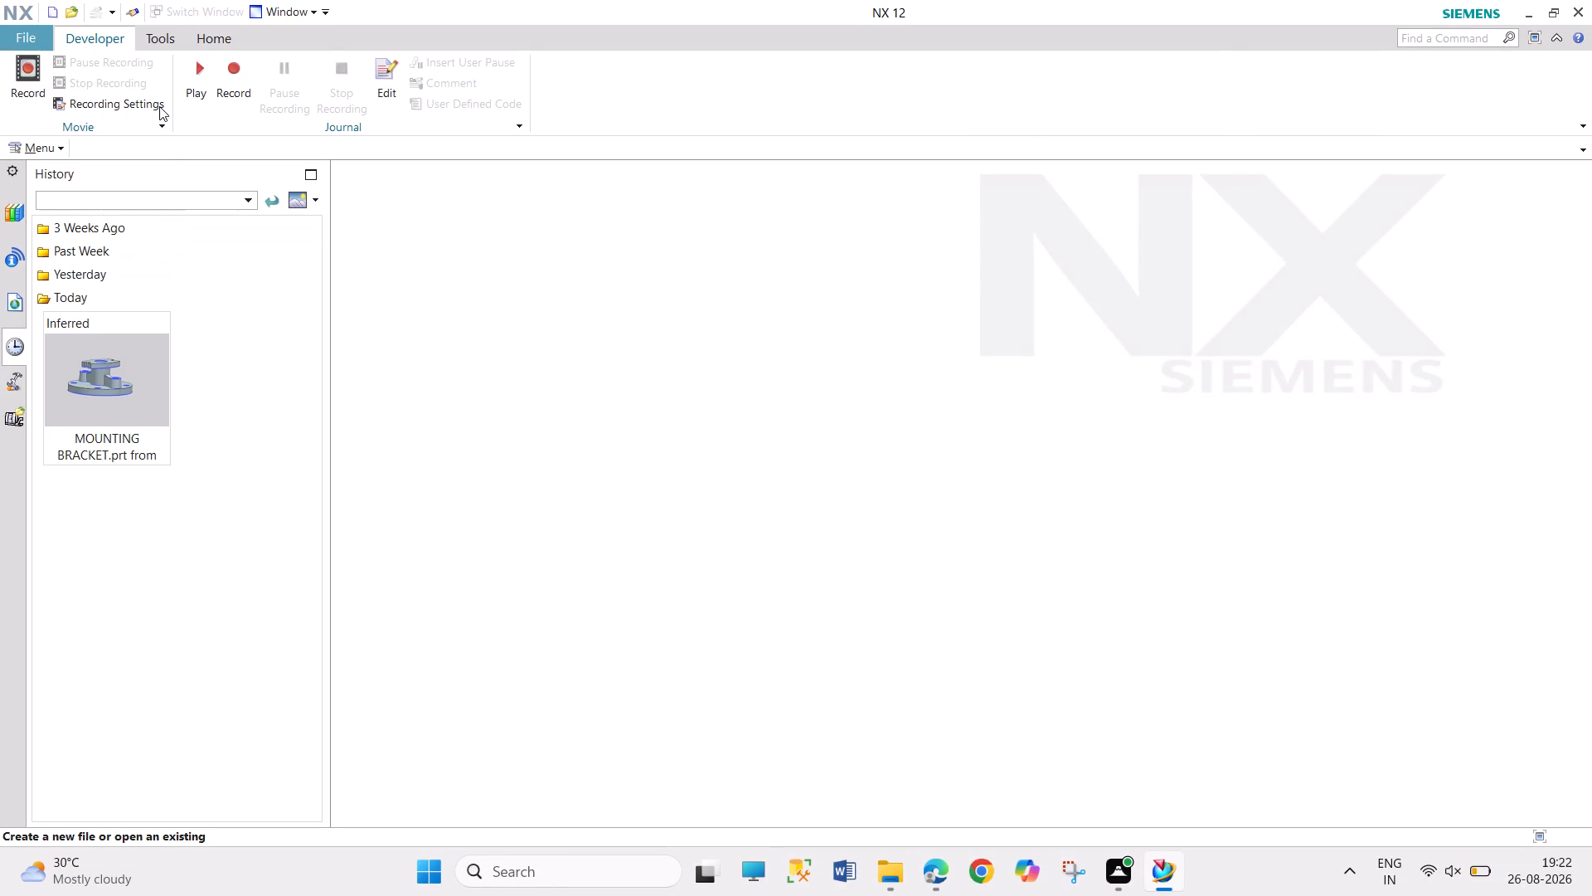
Start recording a Visual Basic journal named DRILLING BIT JOURNAL in the NX CAD CADDESK folder on the D: drive.
click(227, 87)
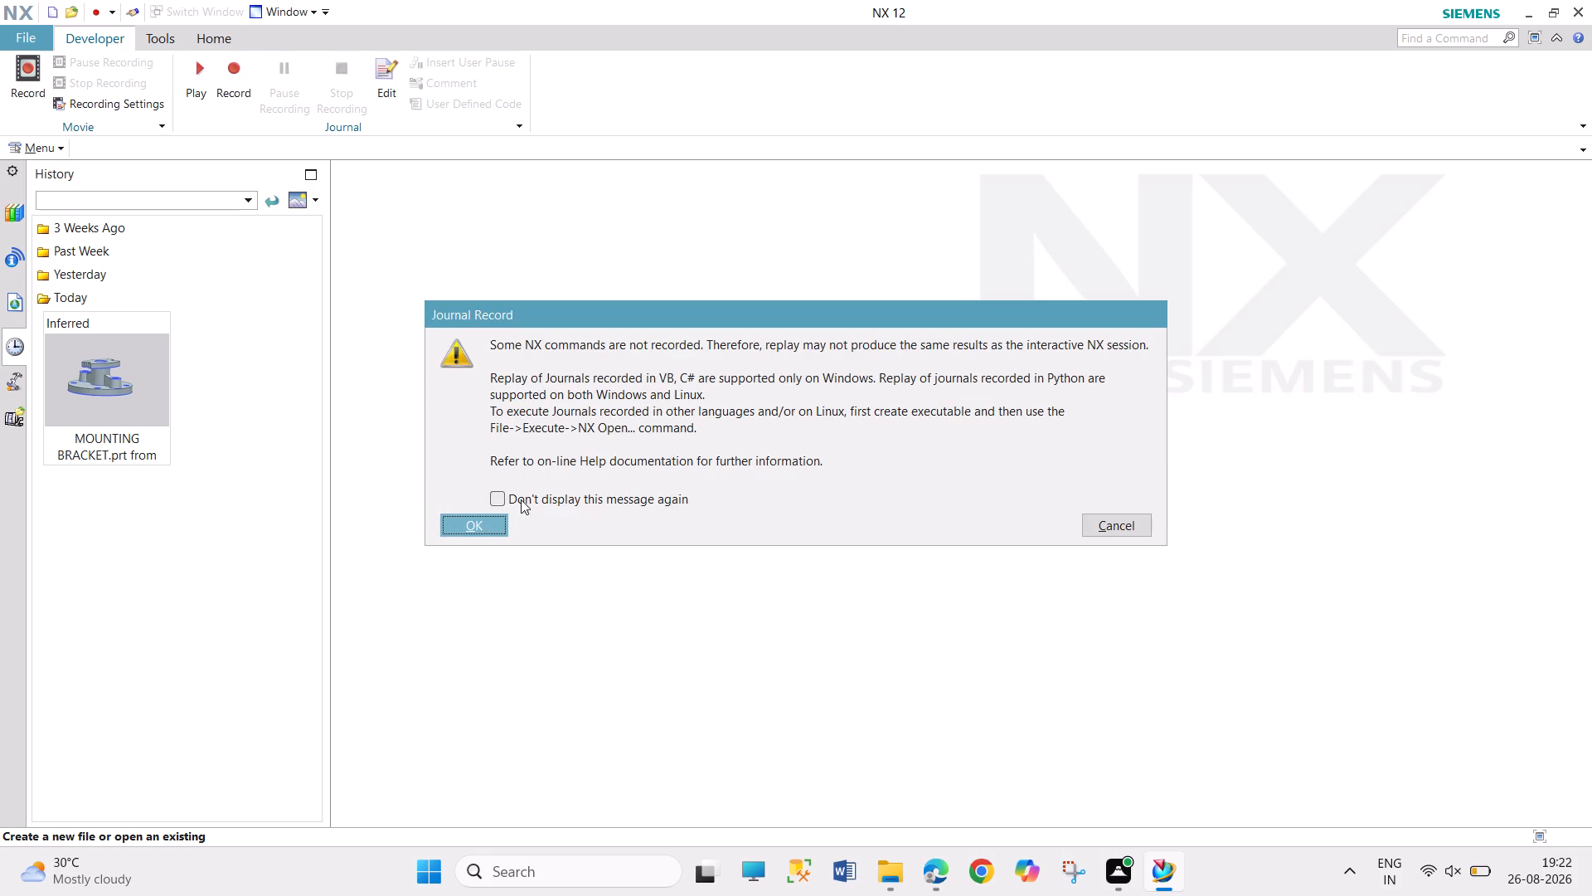
click(491, 524)
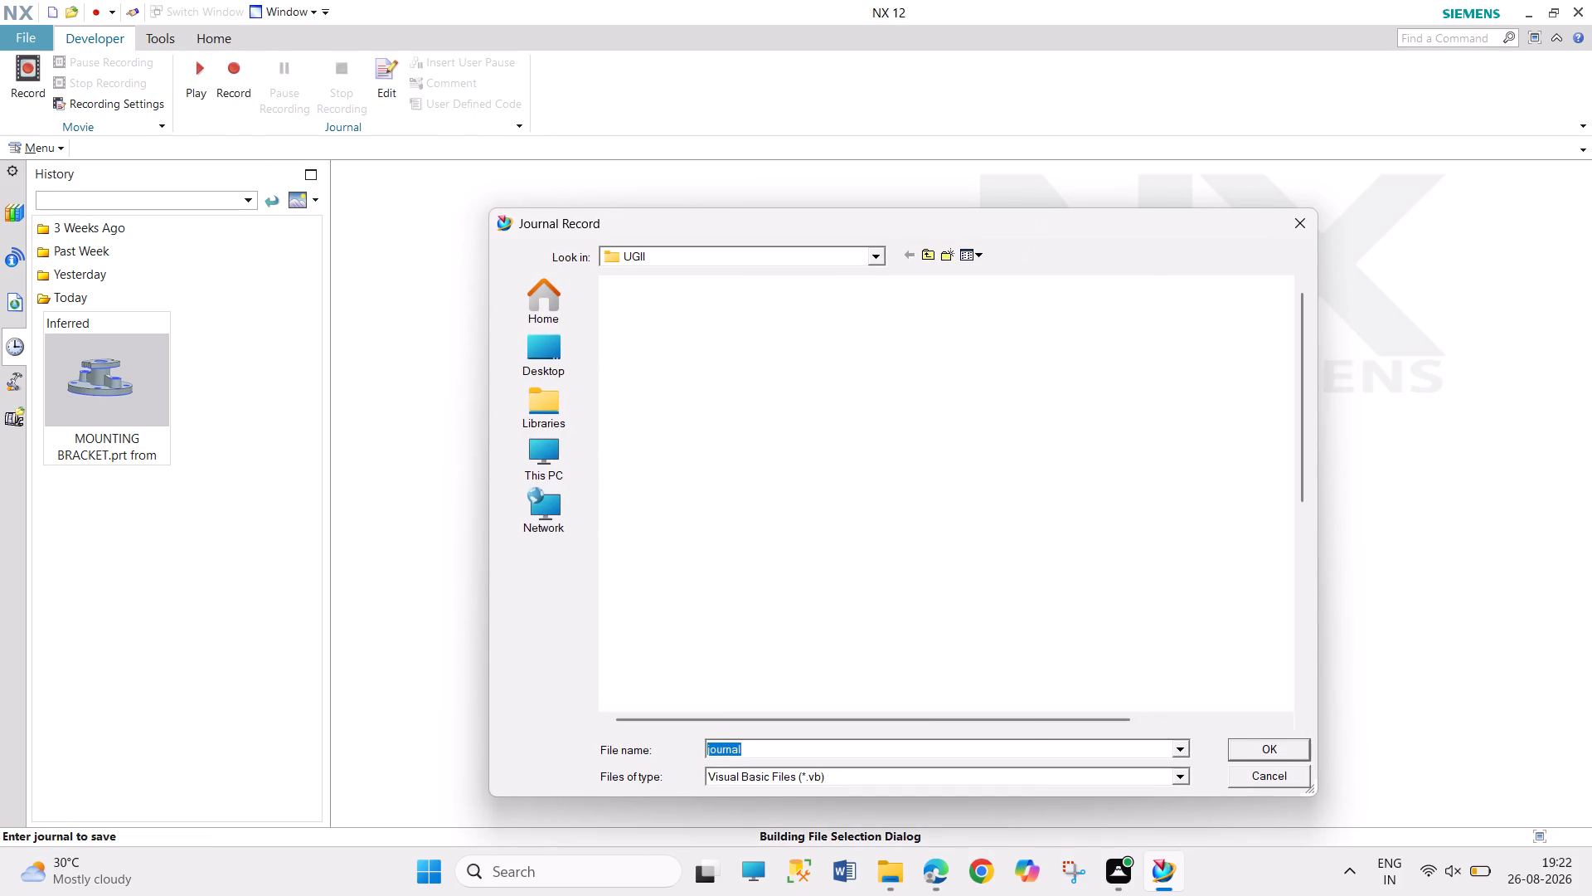
click(555, 432)
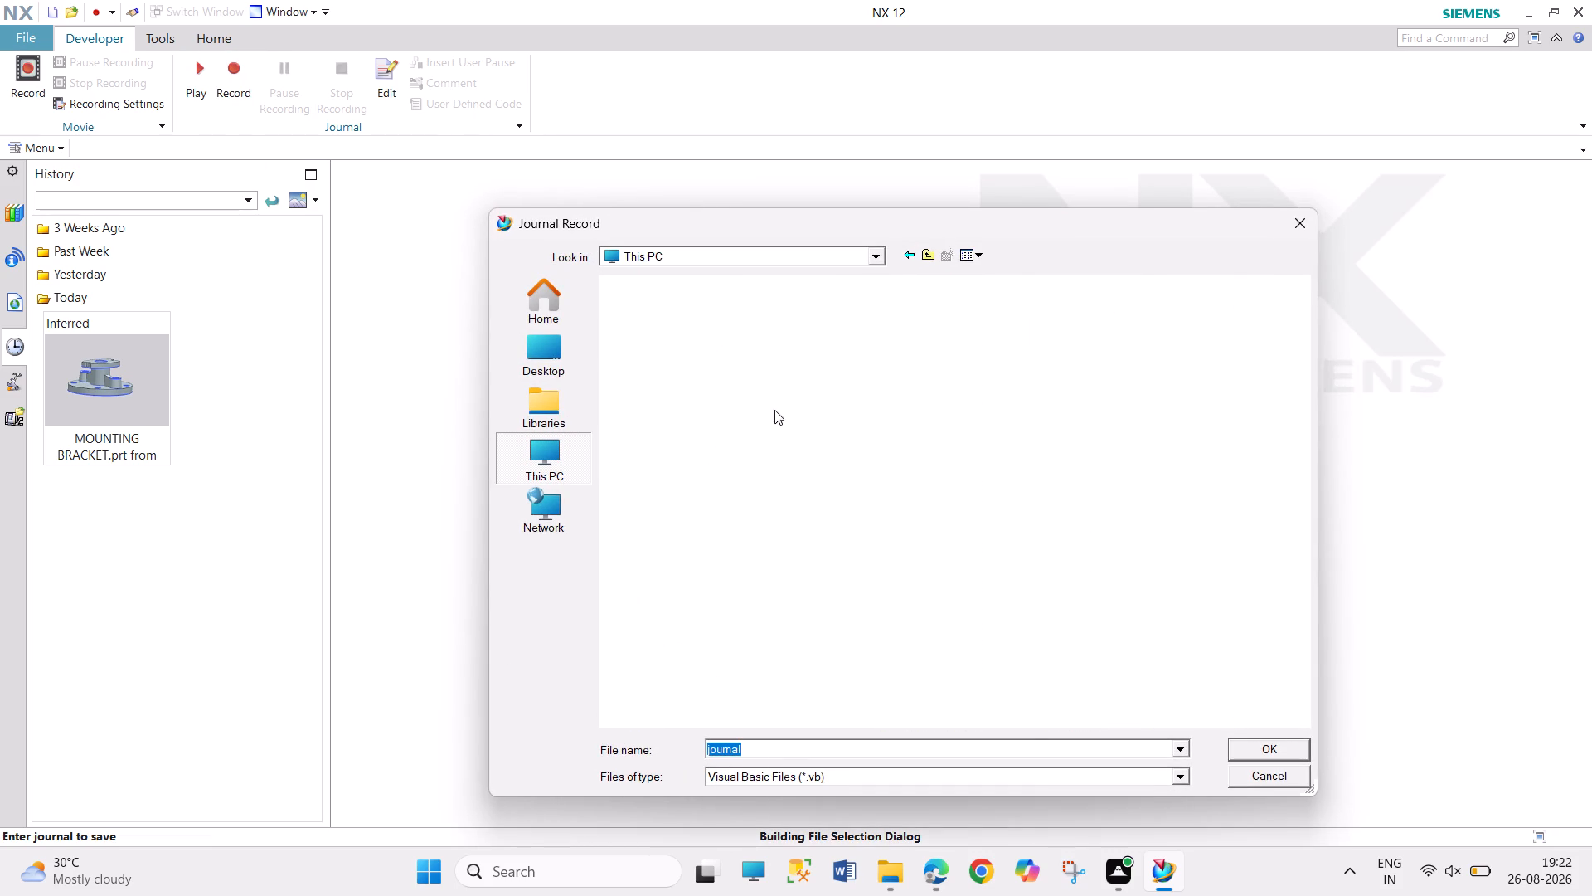
double_click(895, 352)
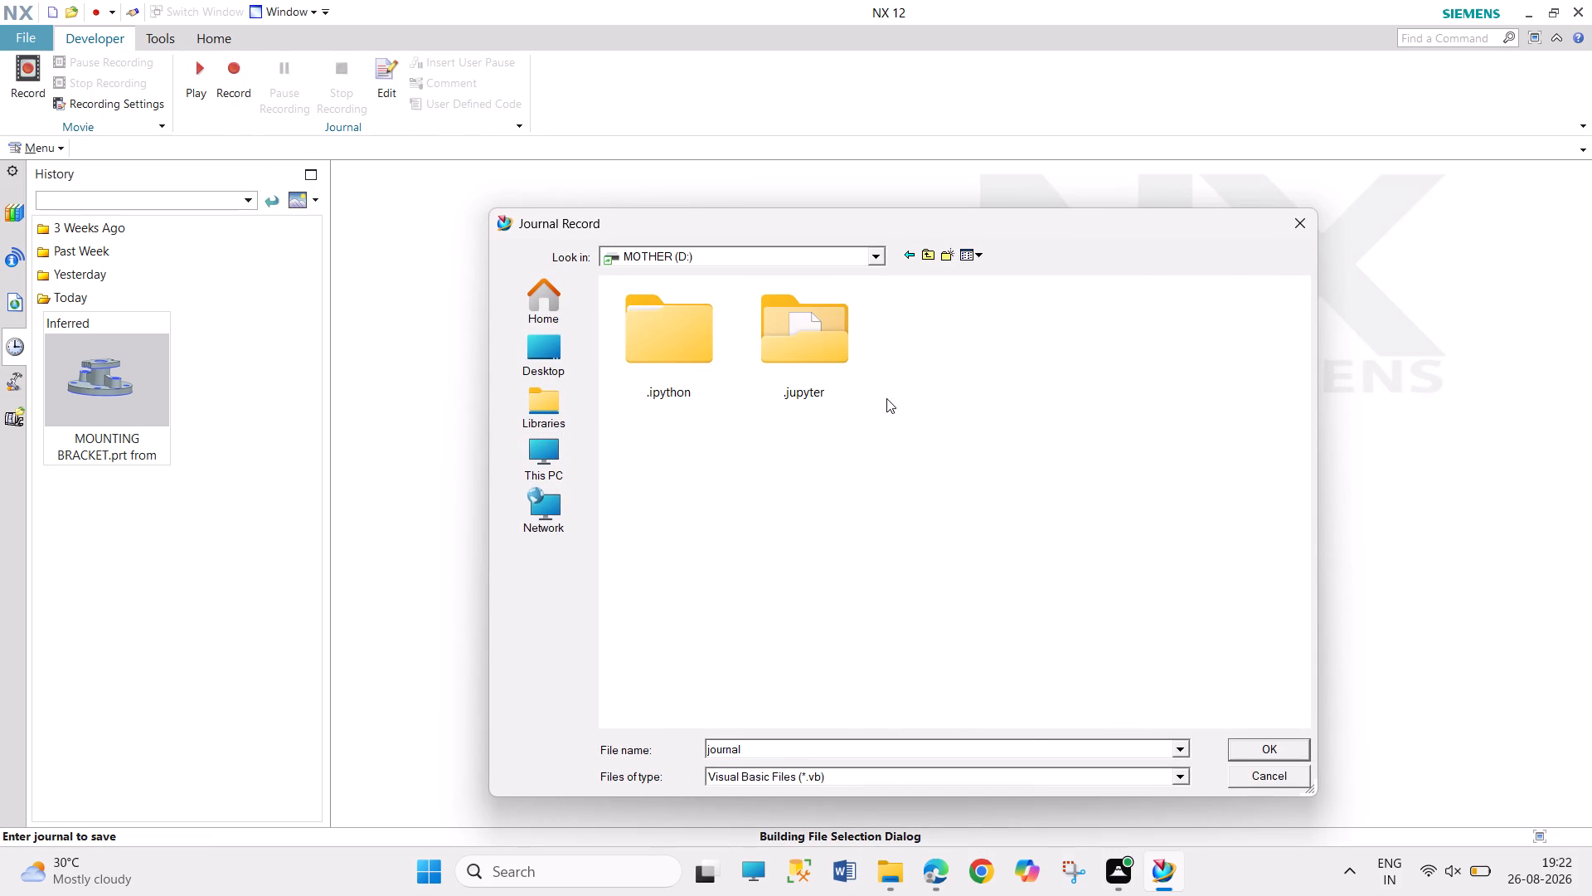
double_click(1223, 657)
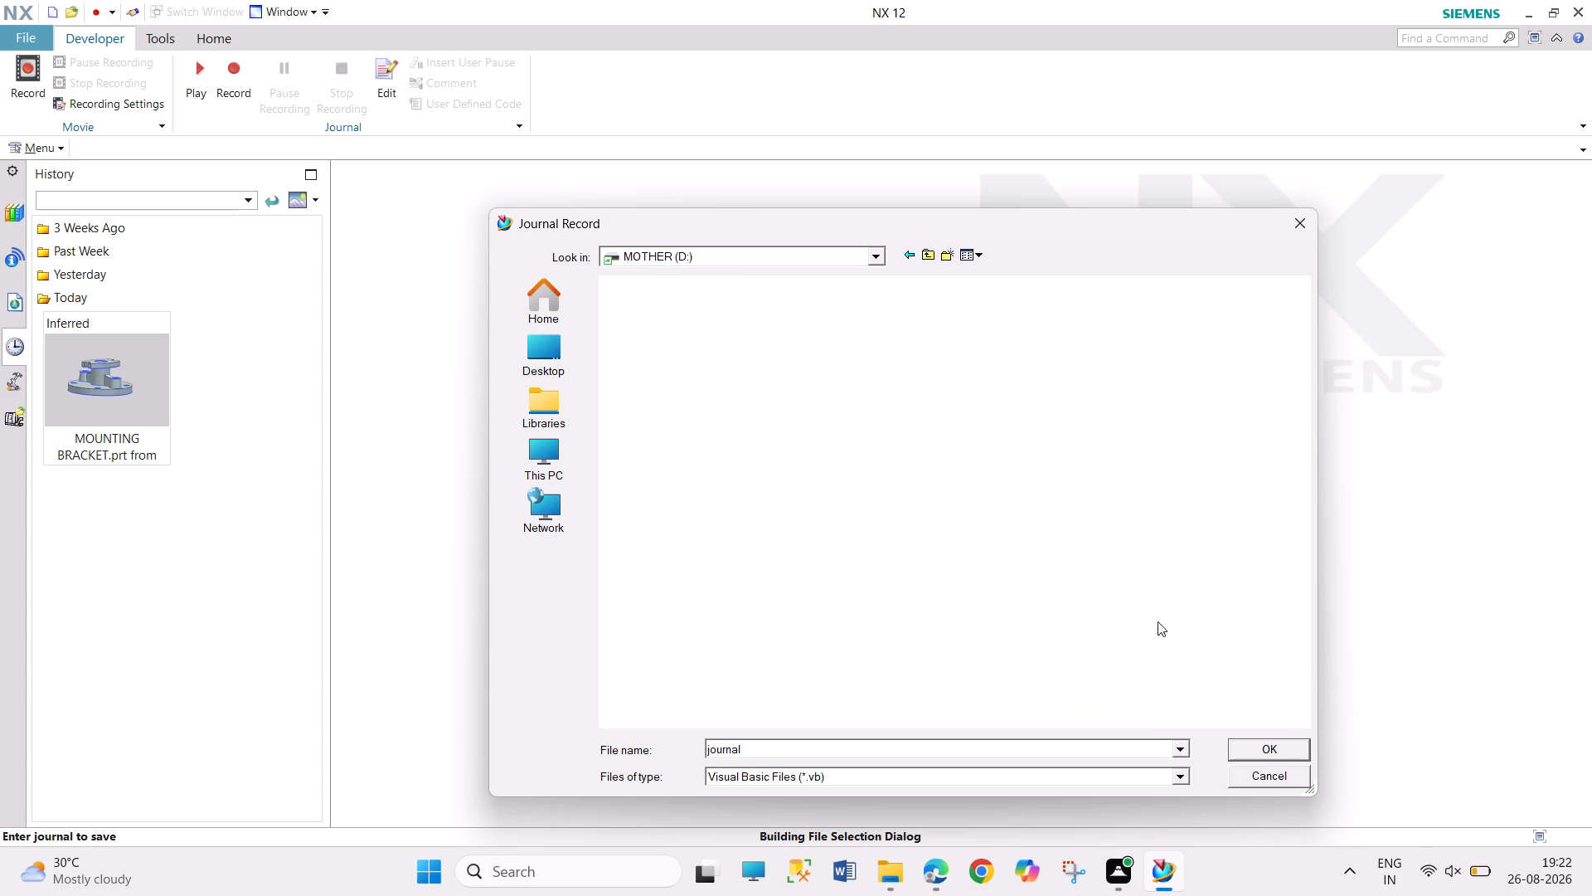
double_click(739, 427)
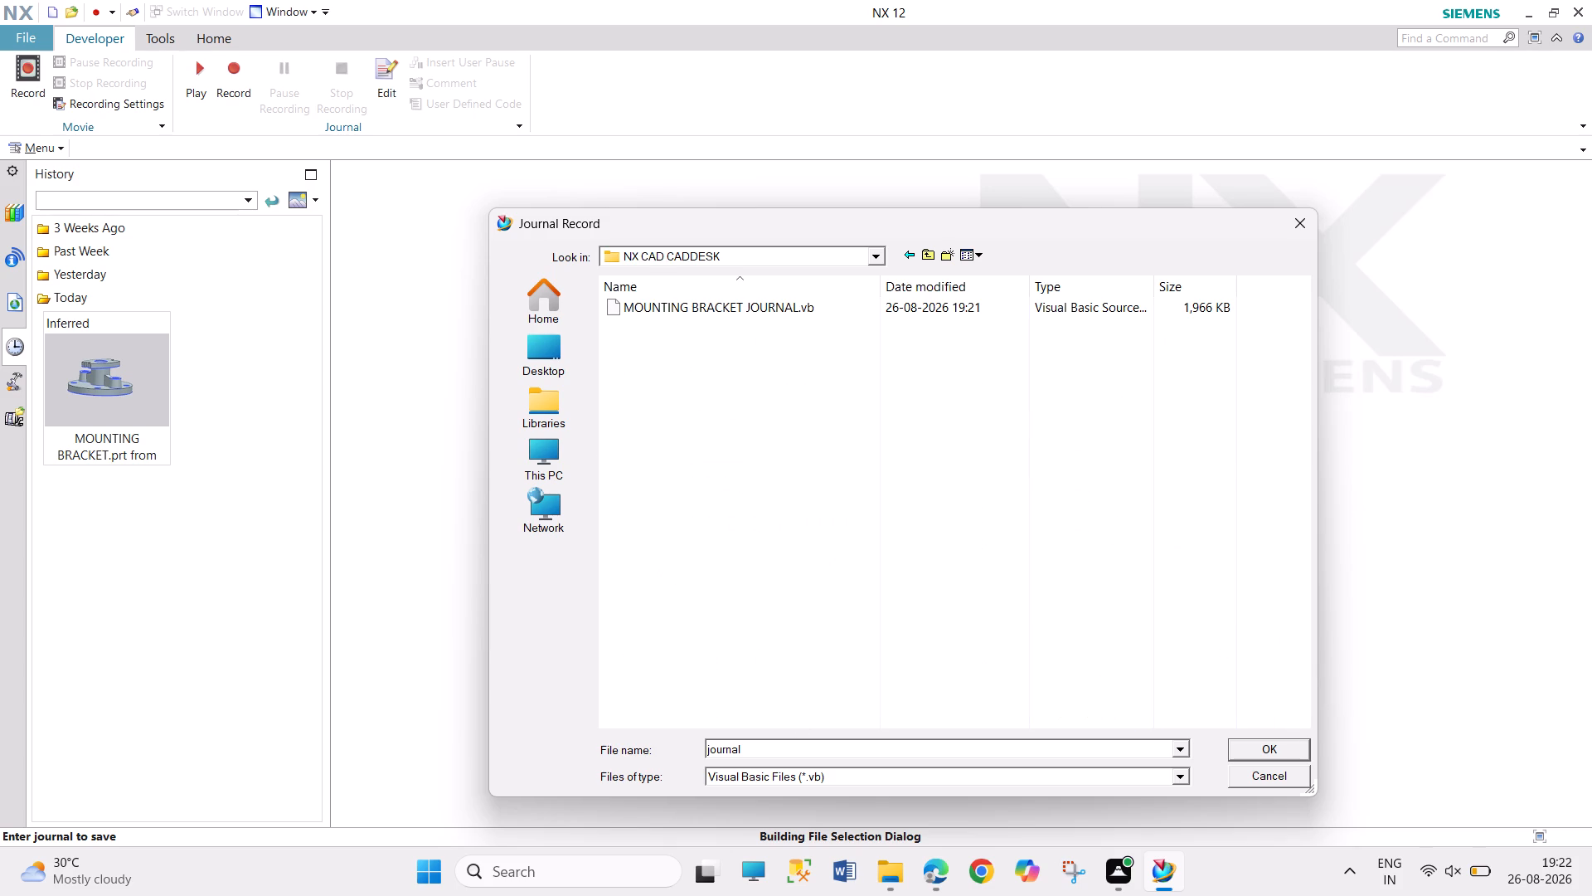
double_click(791, 755)
text(DRILLING BIT)
key(space)
text(JO)
text(URNAL)
key(Return)
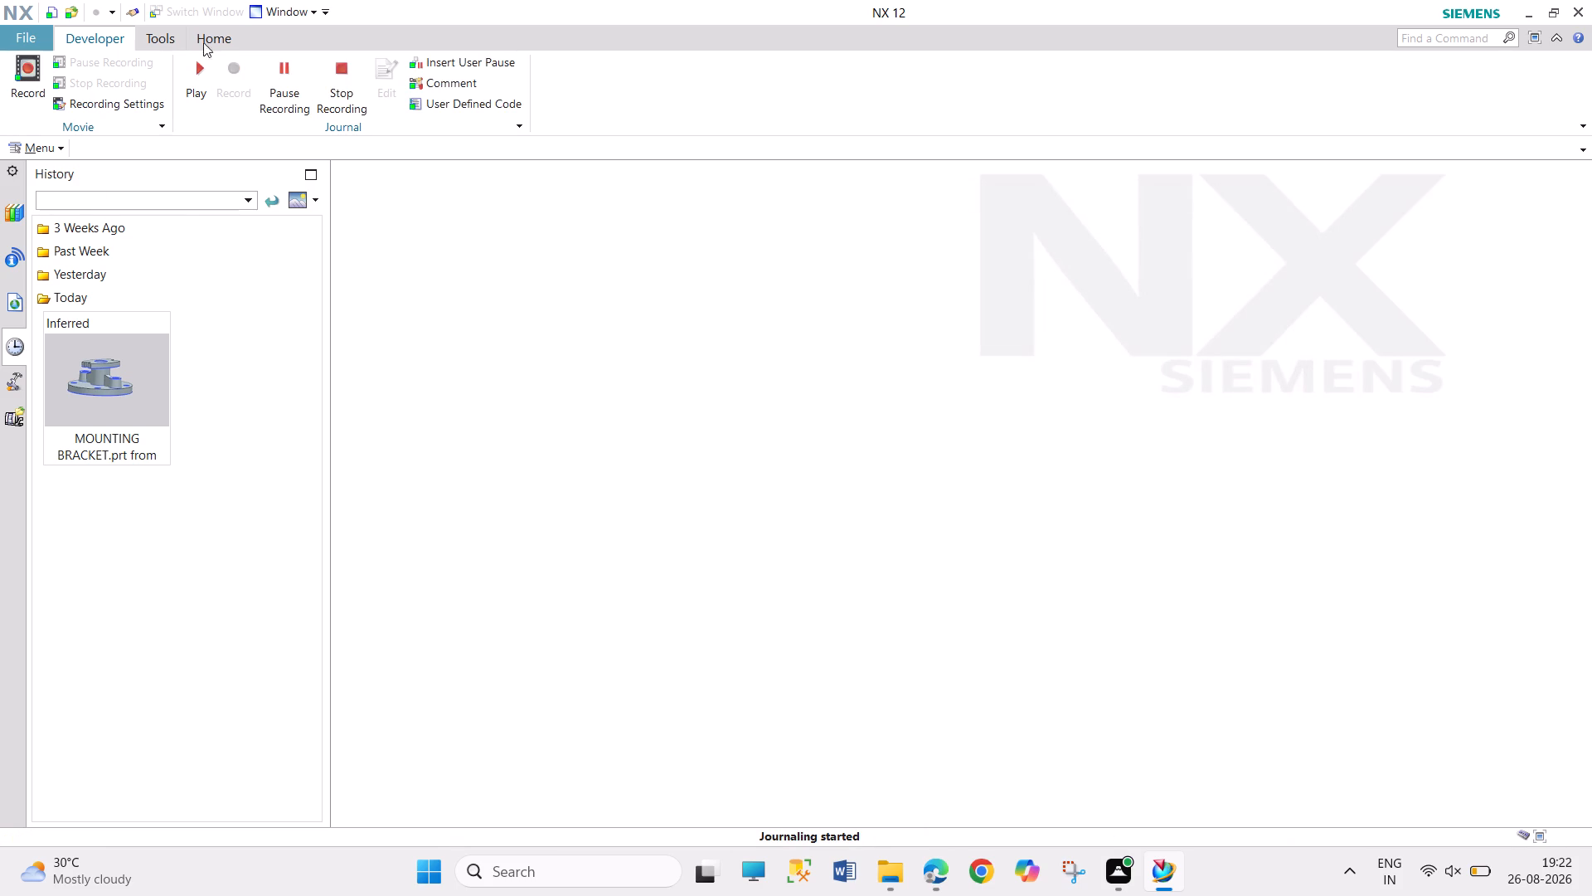
Create a new millimetre Model part named DRILLING BIT in the folder D:\DESKTOP2\NX CAD CADDESK.
click(226, 46)
click(31, 90)
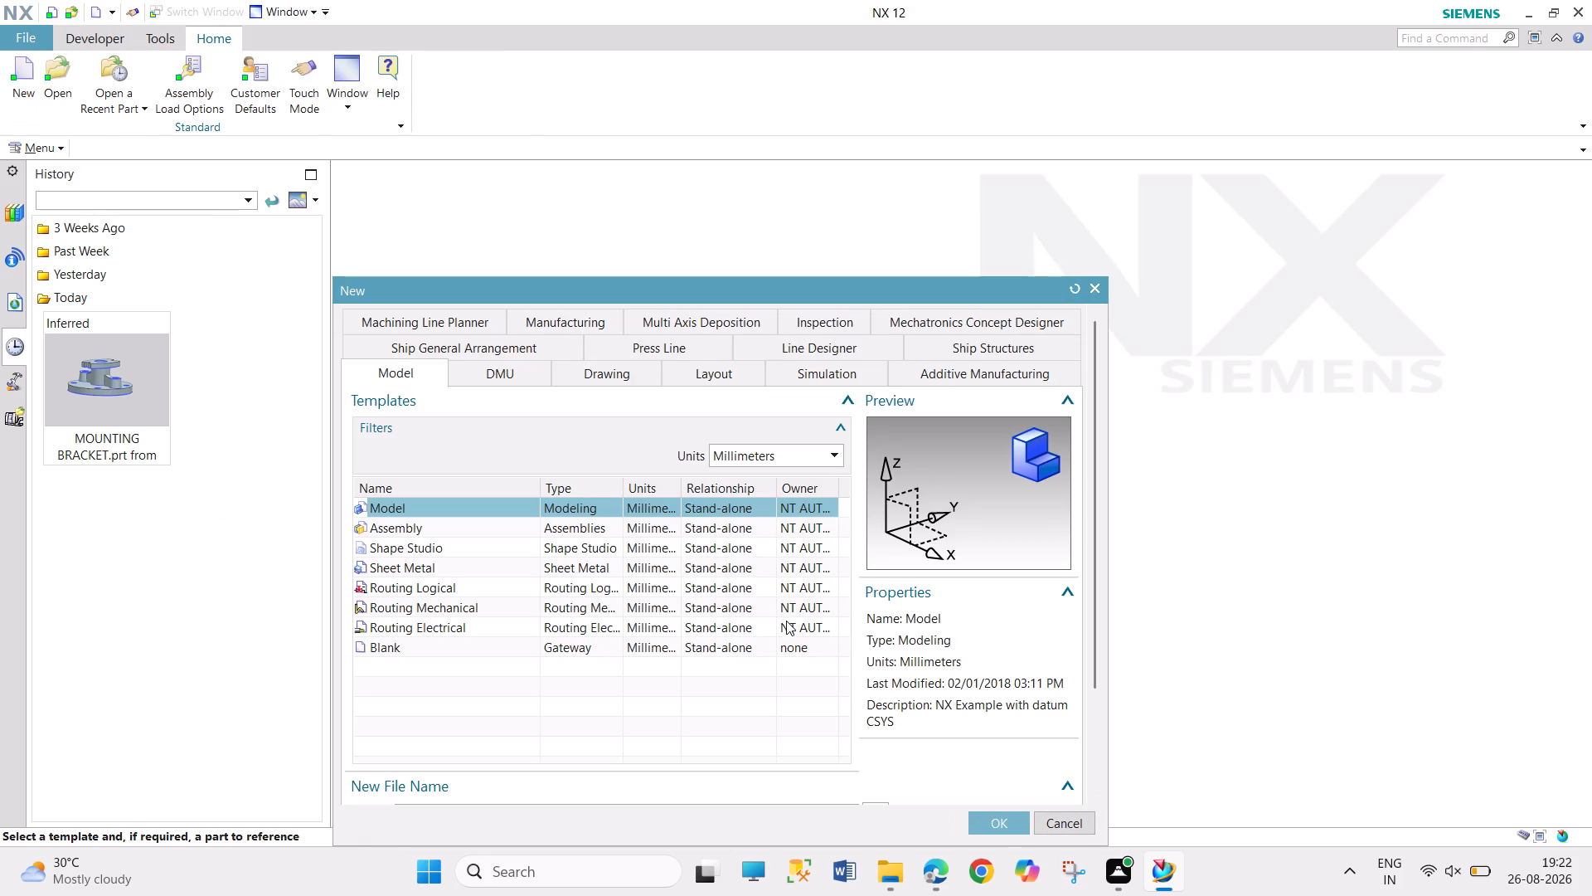
drag(1092, 648, 1075, 775)
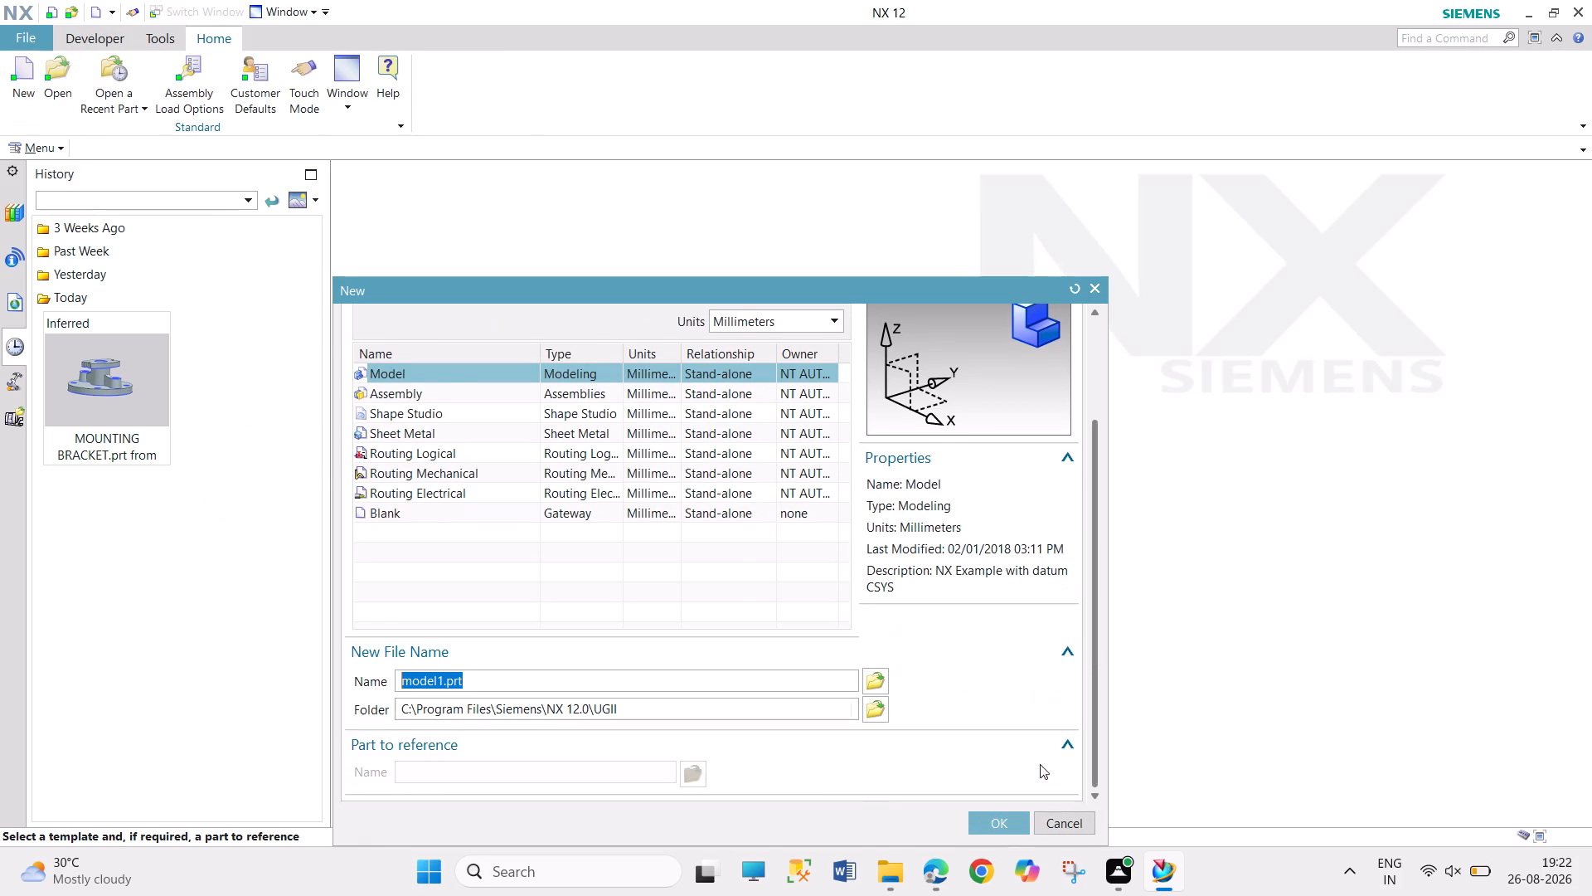
click(881, 708)
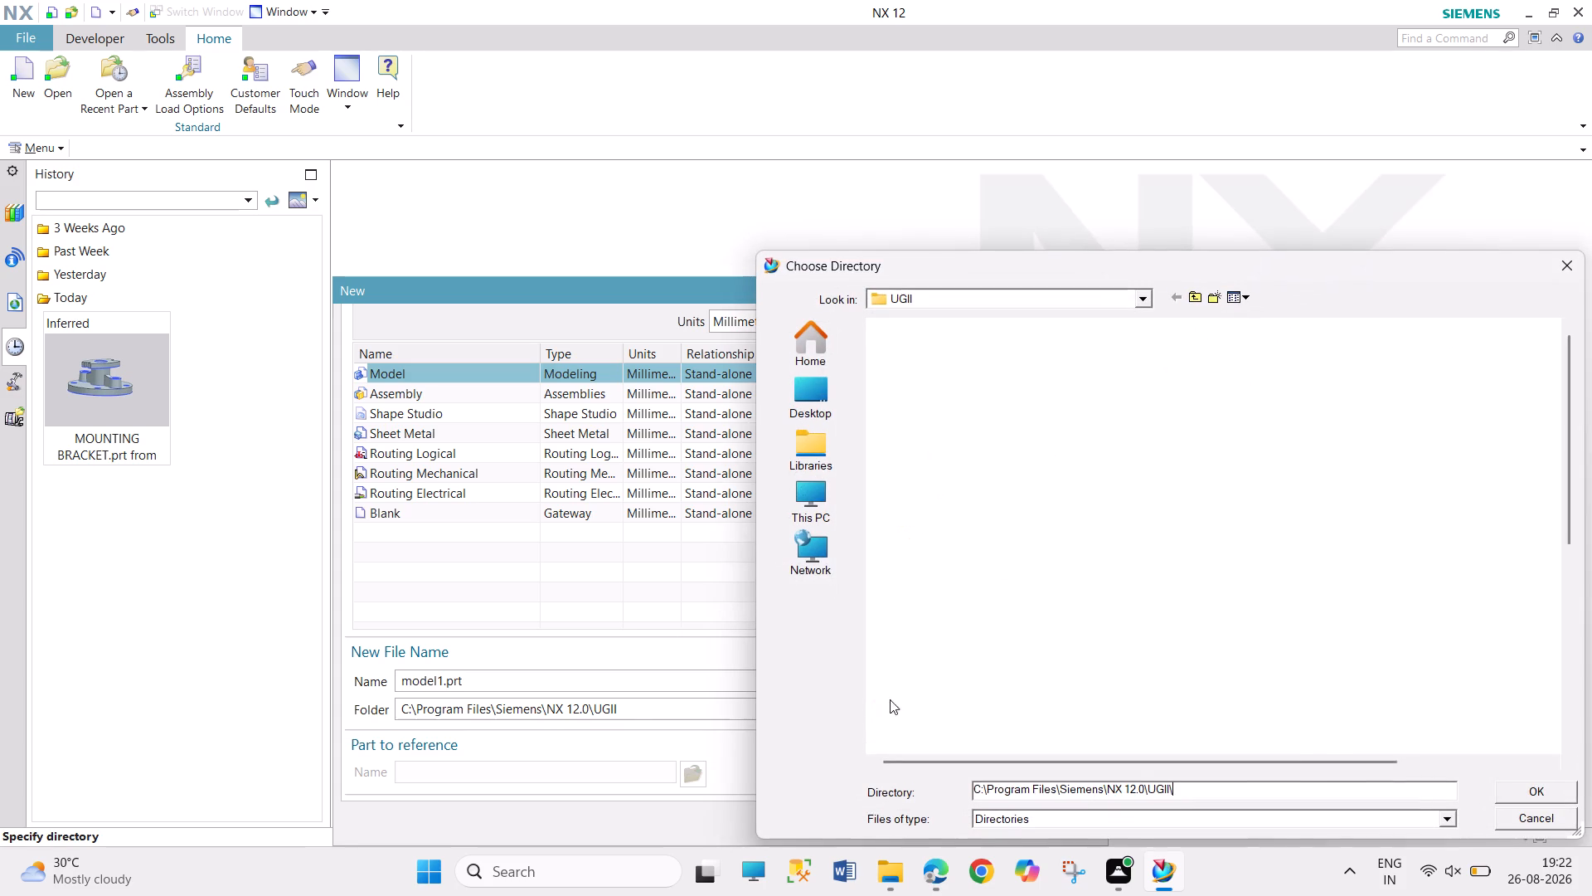
click(816, 505)
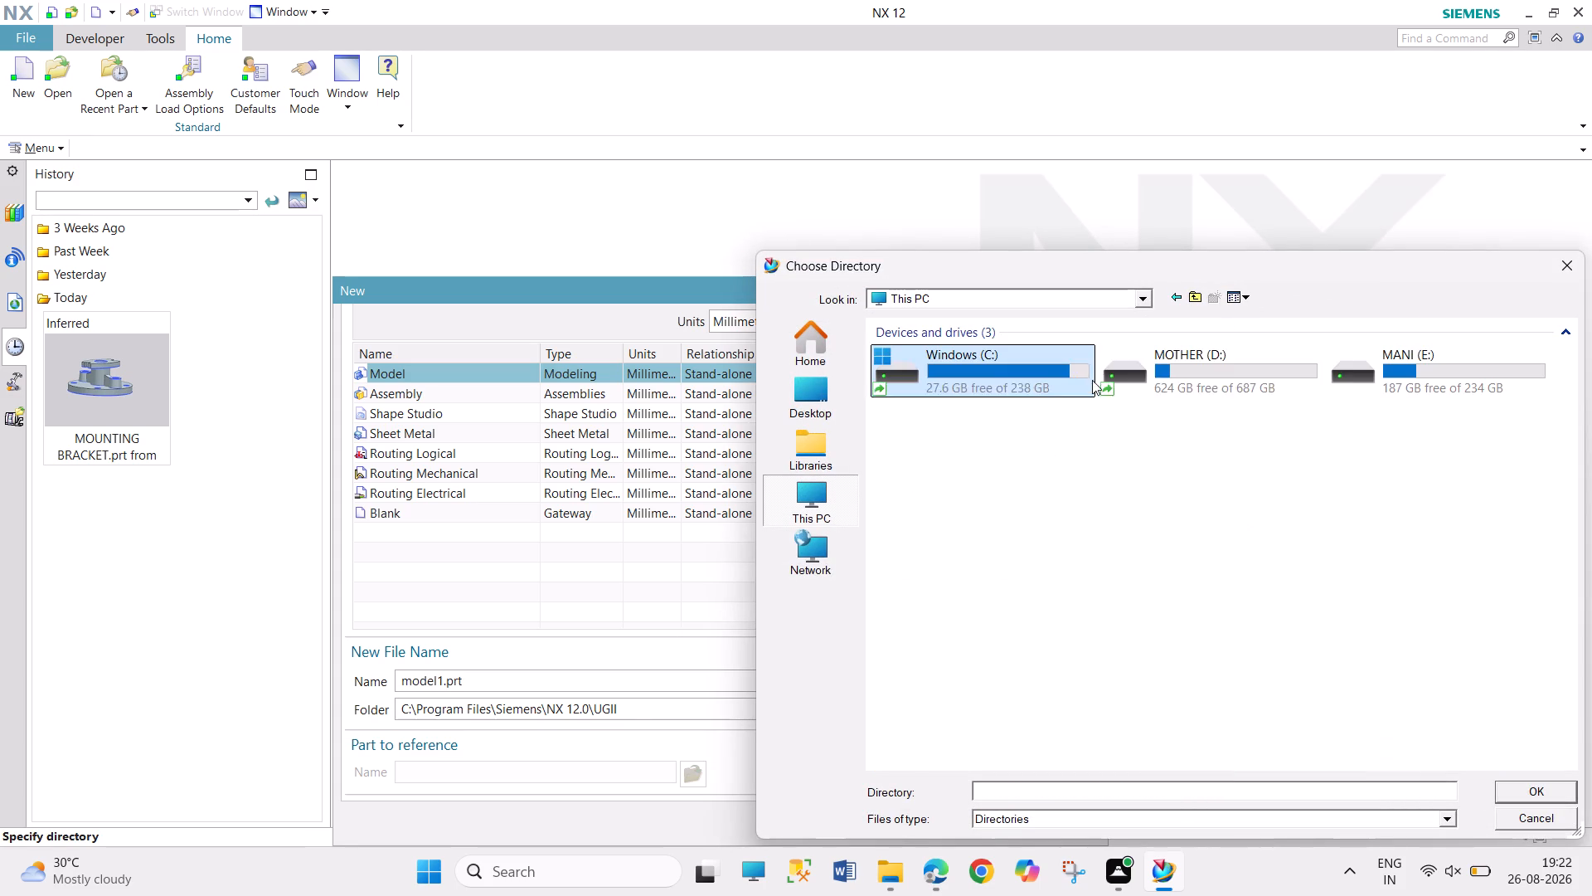
click(1154, 373)
double_click(1292, 351)
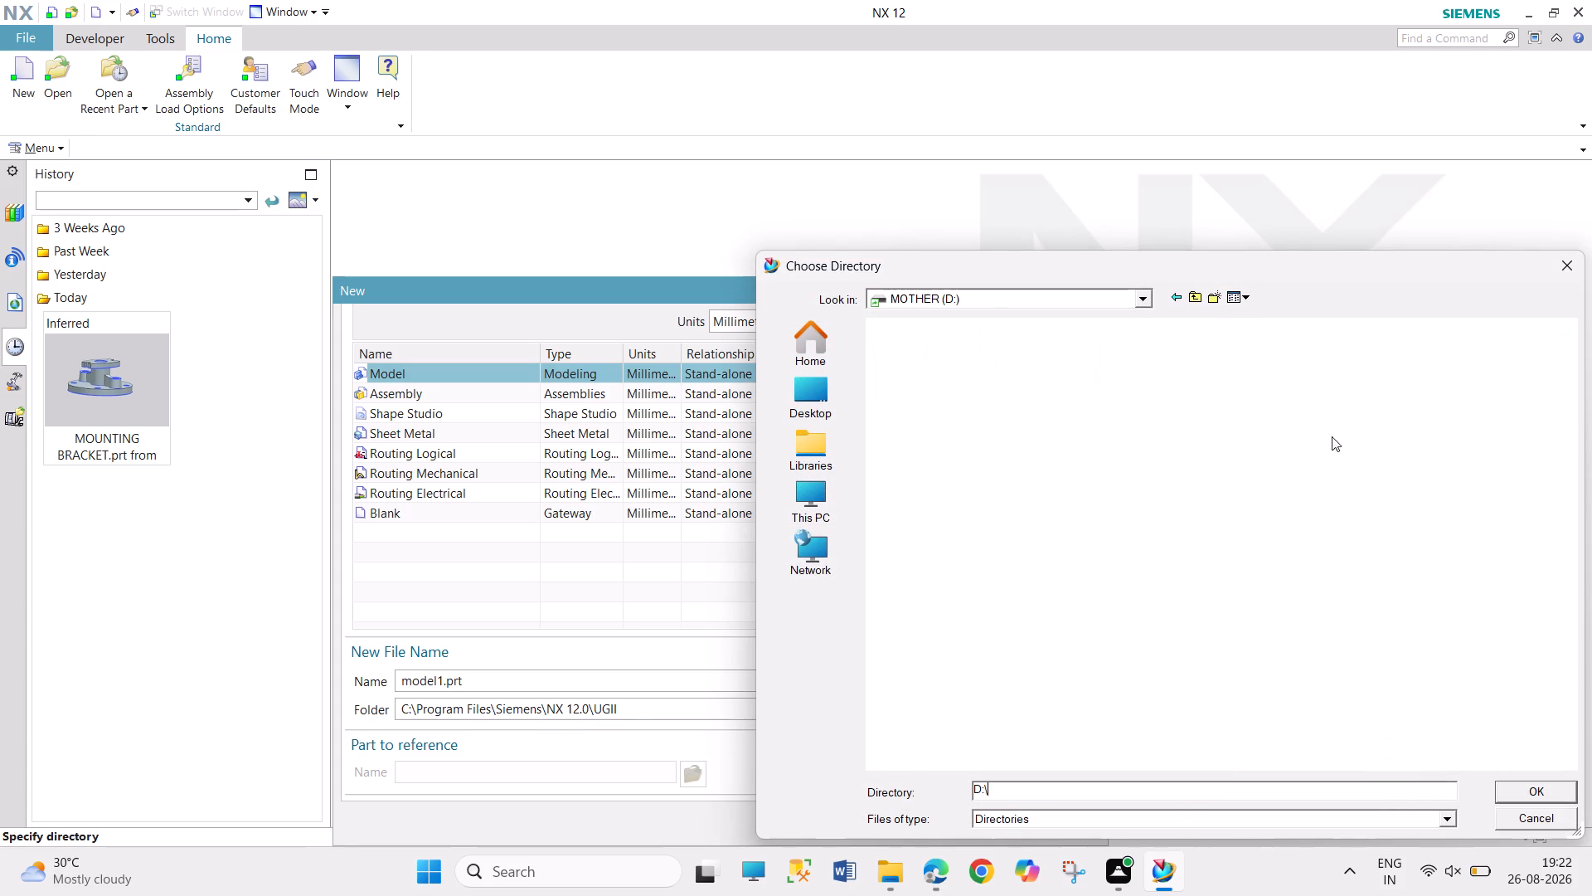
double_click(1494, 701)
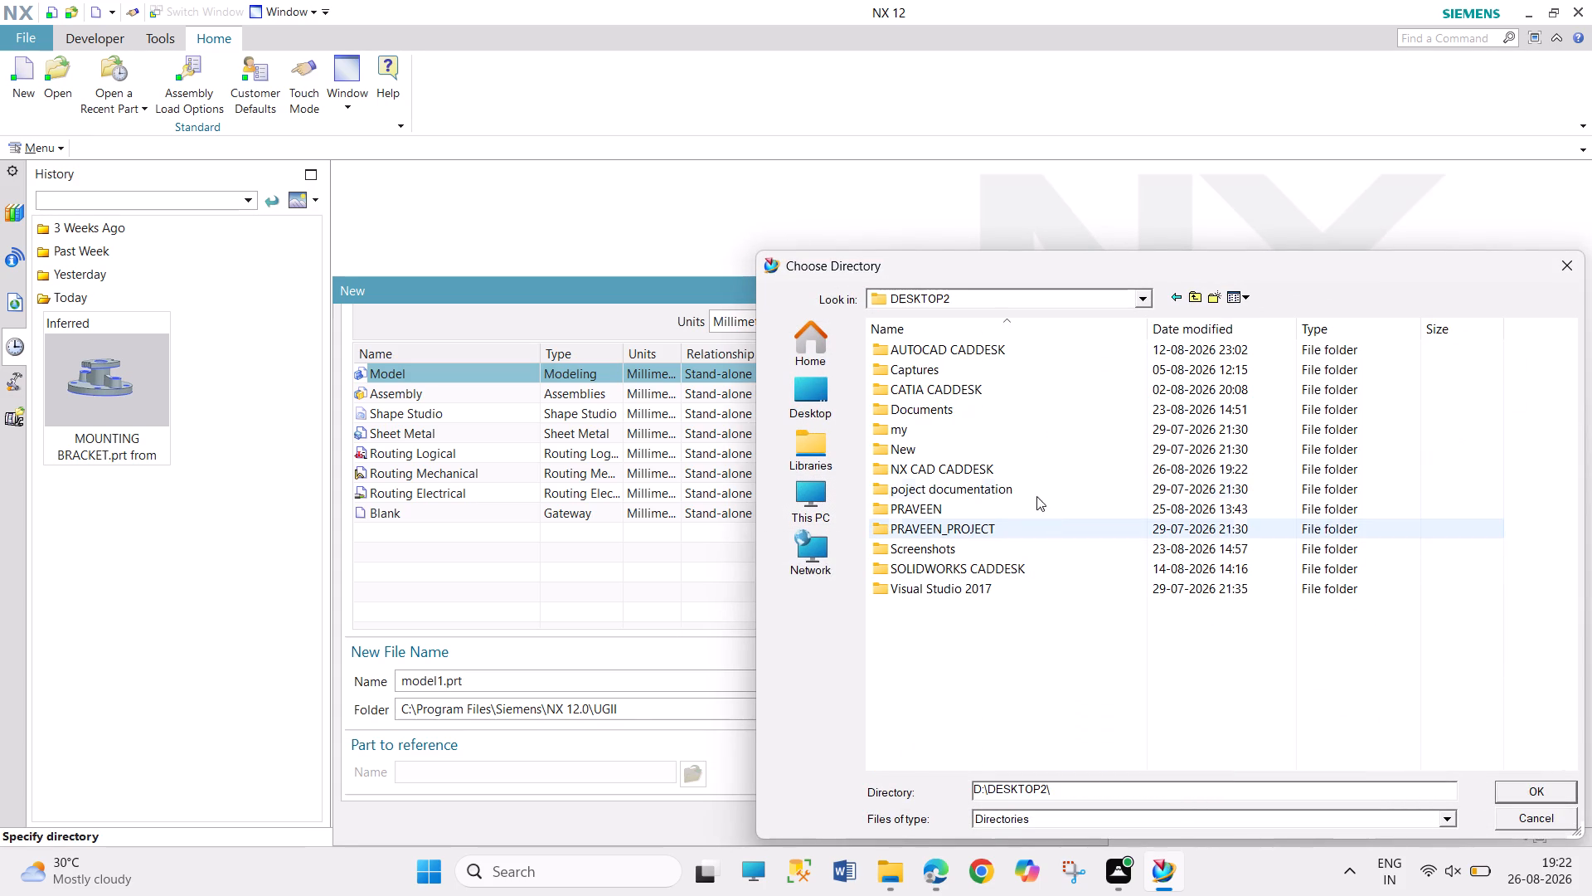
double_click(1072, 469)
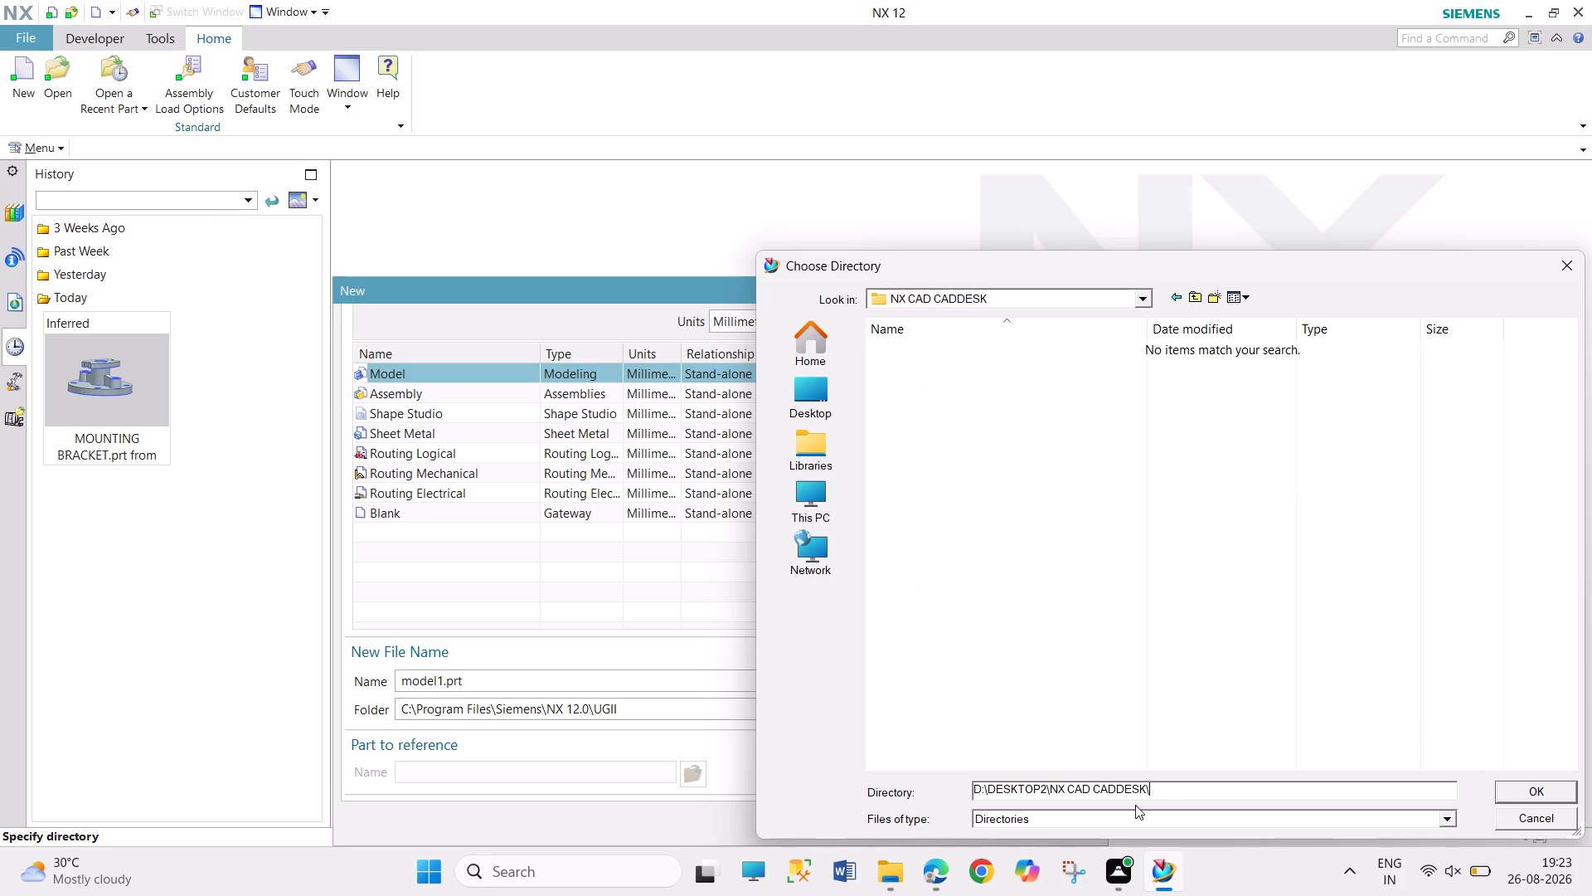
click(1548, 790)
double_click(502, 679)
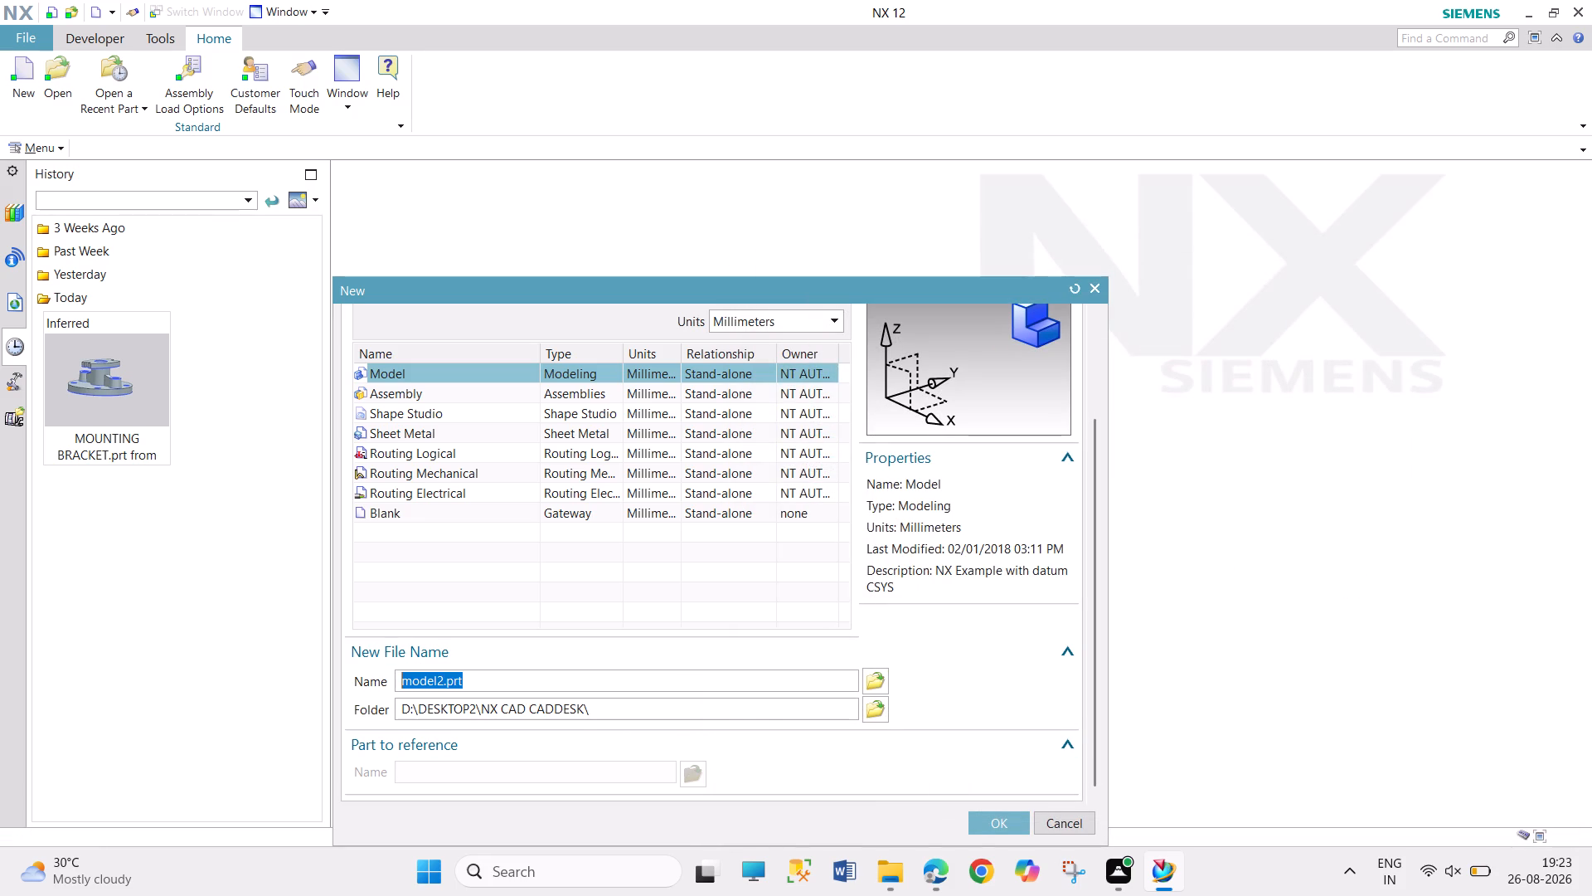
text(DRILL)
text(ING BIT)
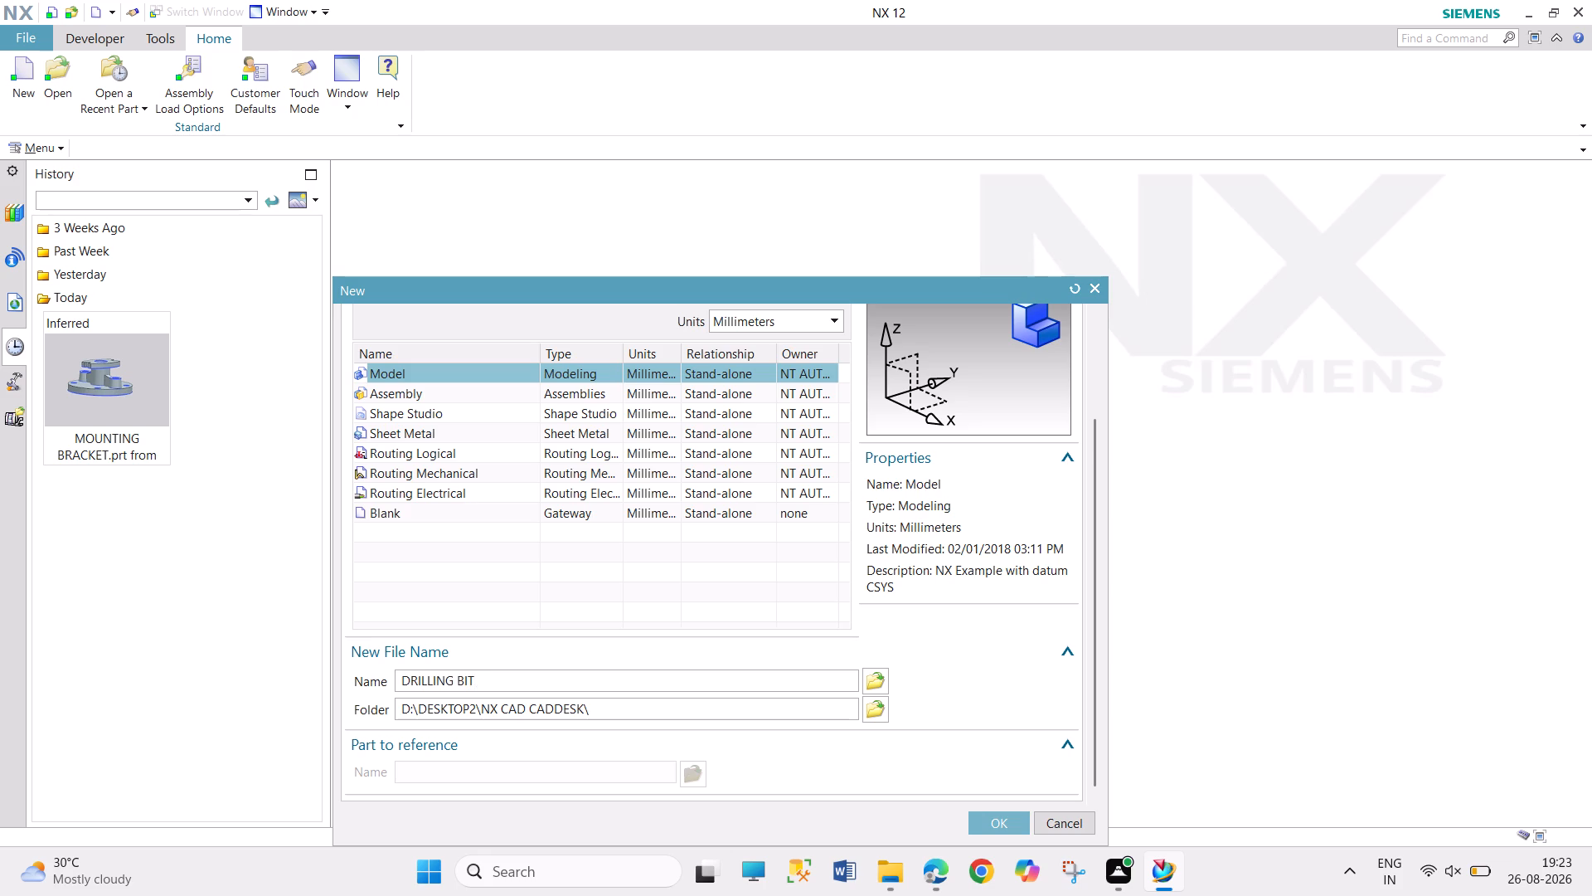
key(Return)
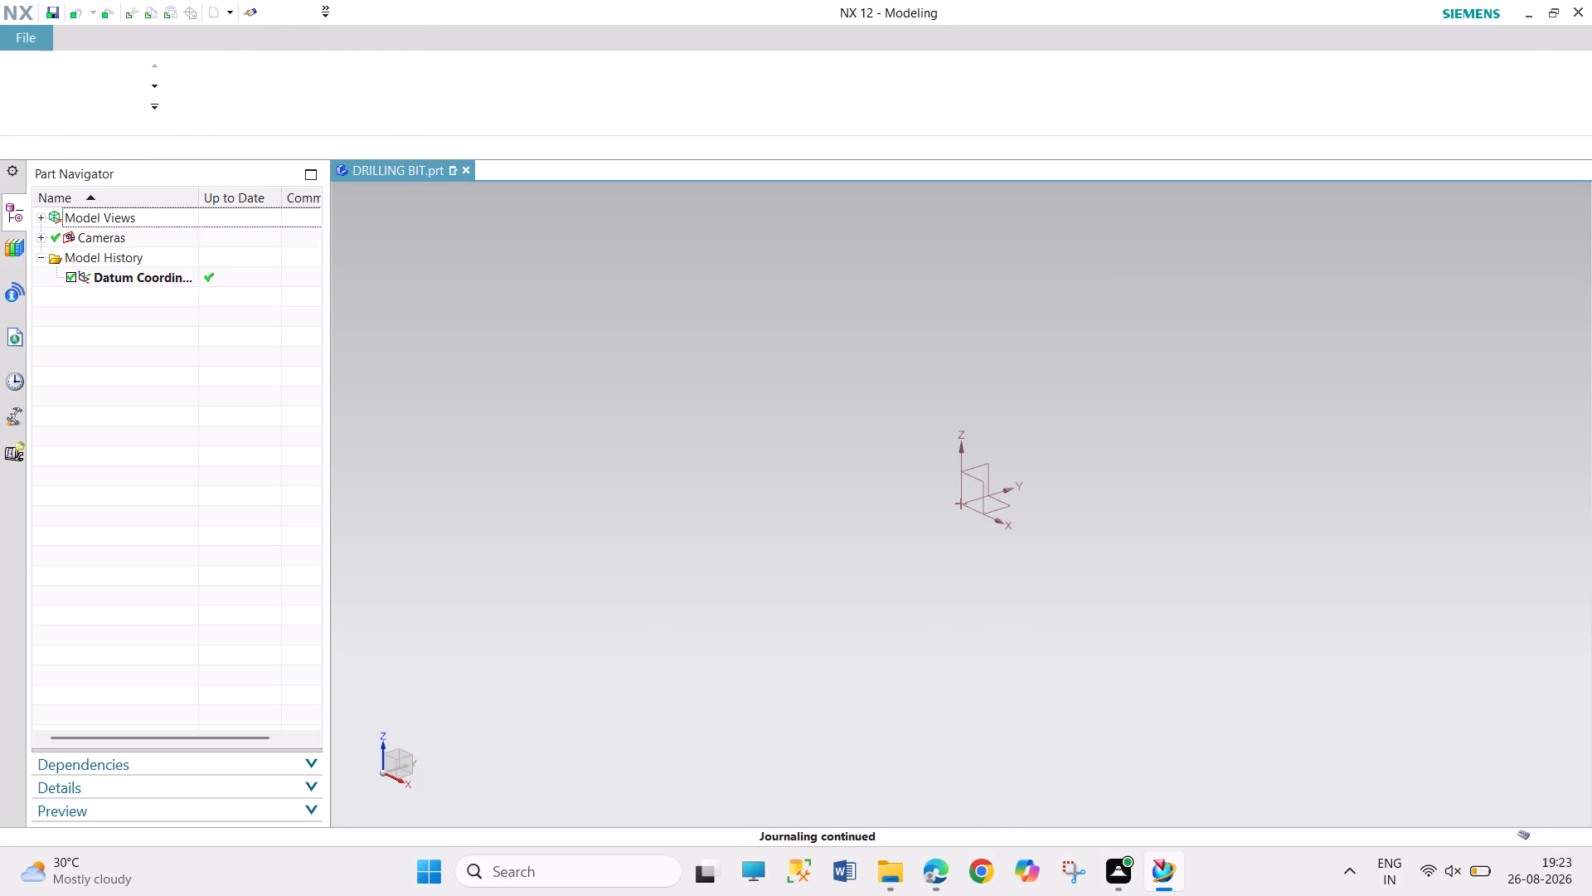
Create a sketch on the XY plane and draw an 8 mm diameter circle centred on the origin.
click(45, 141)
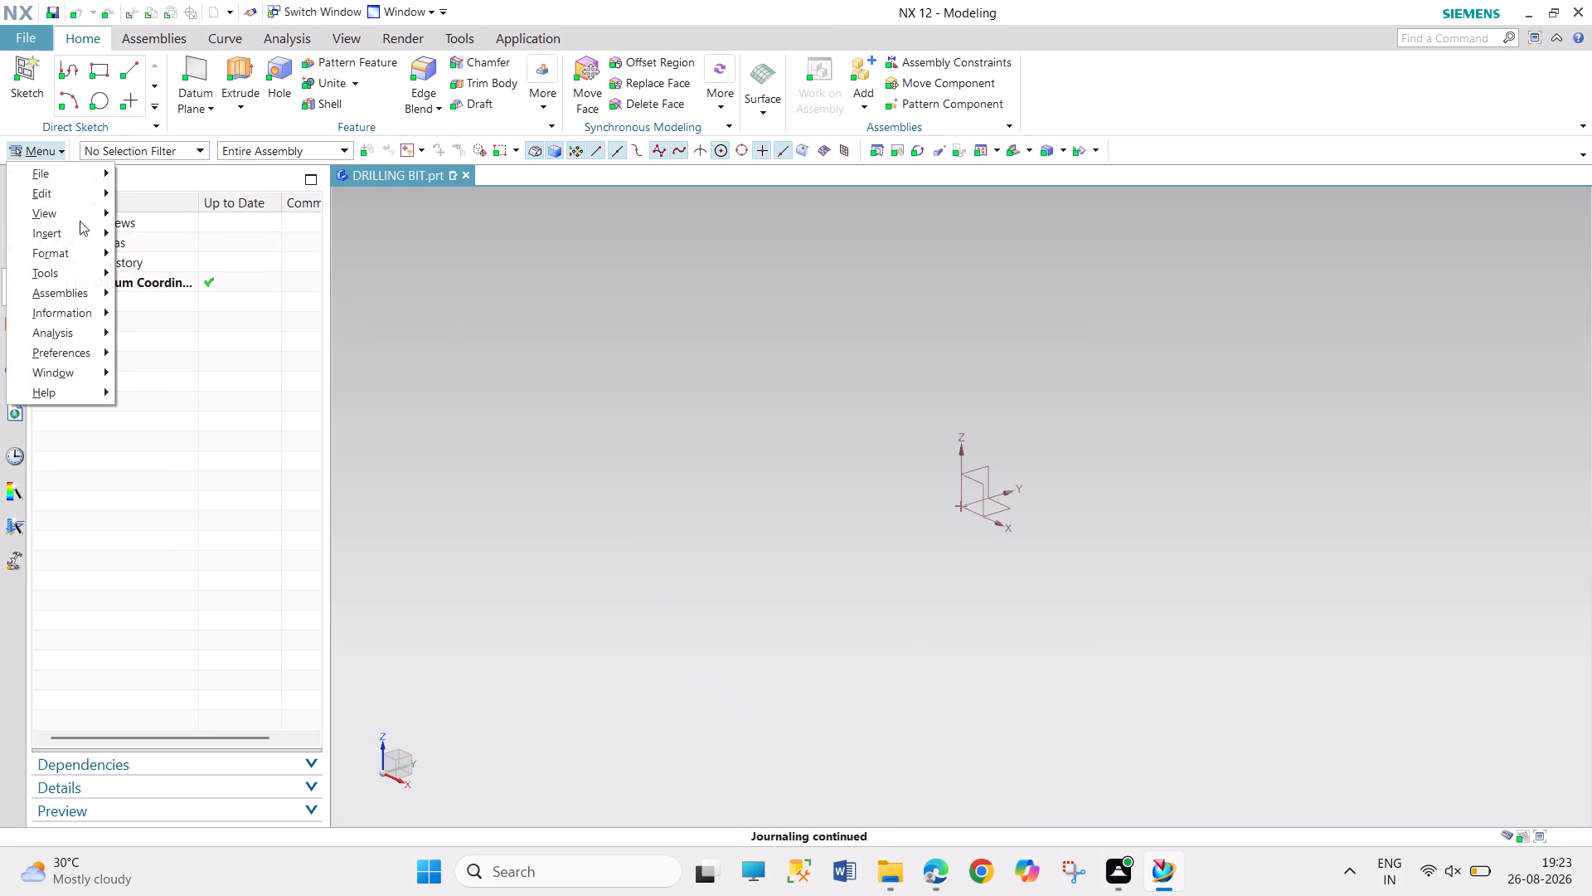
click(88, 225)
click(184, 260)
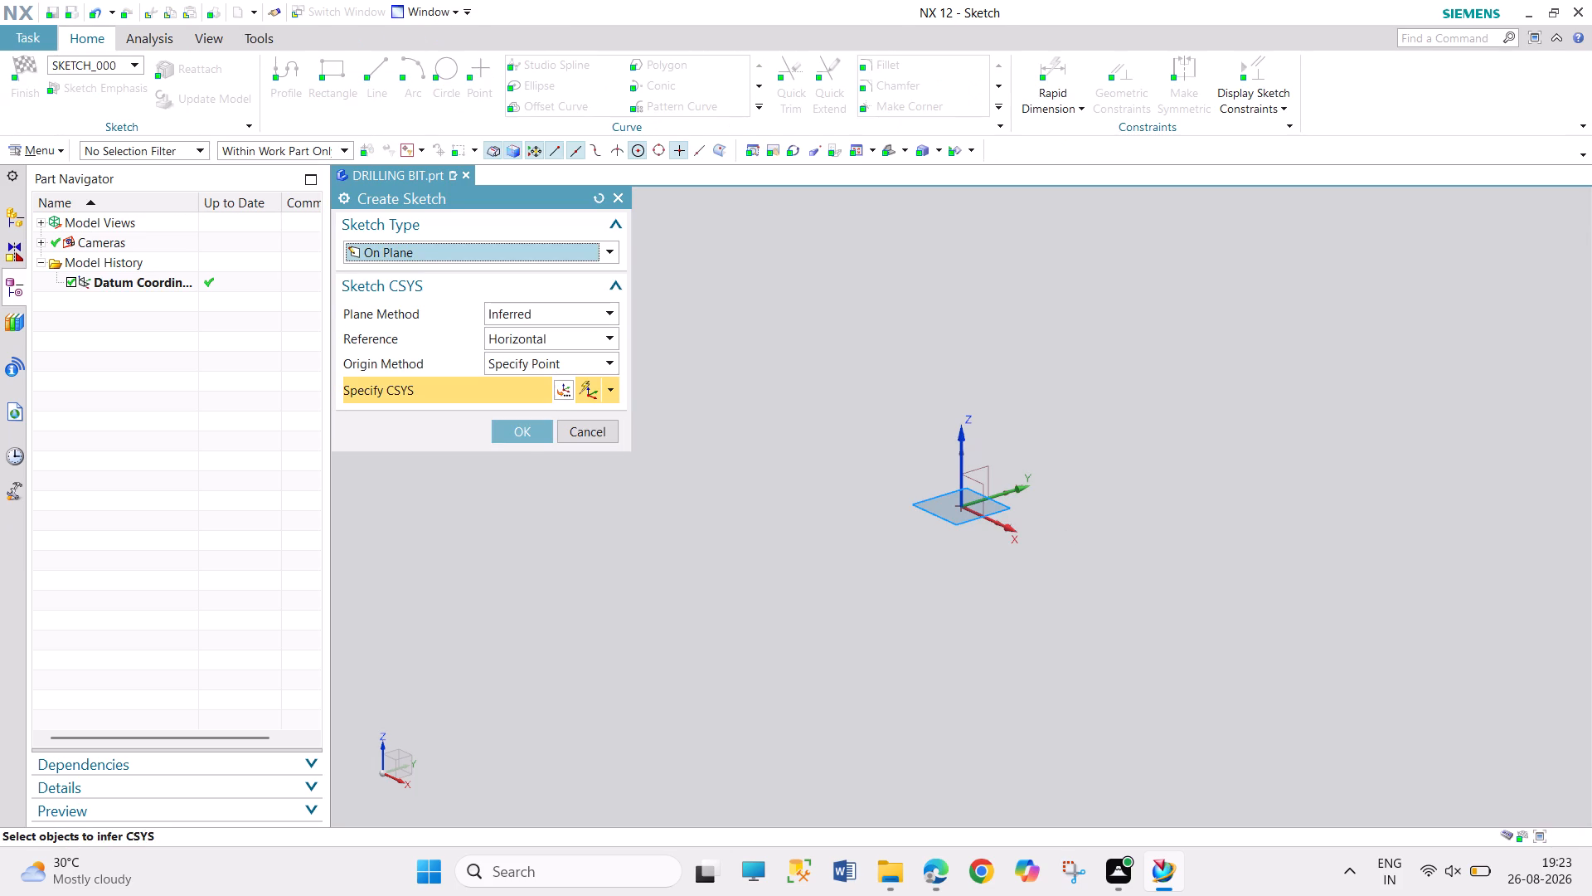
click(525, 435)
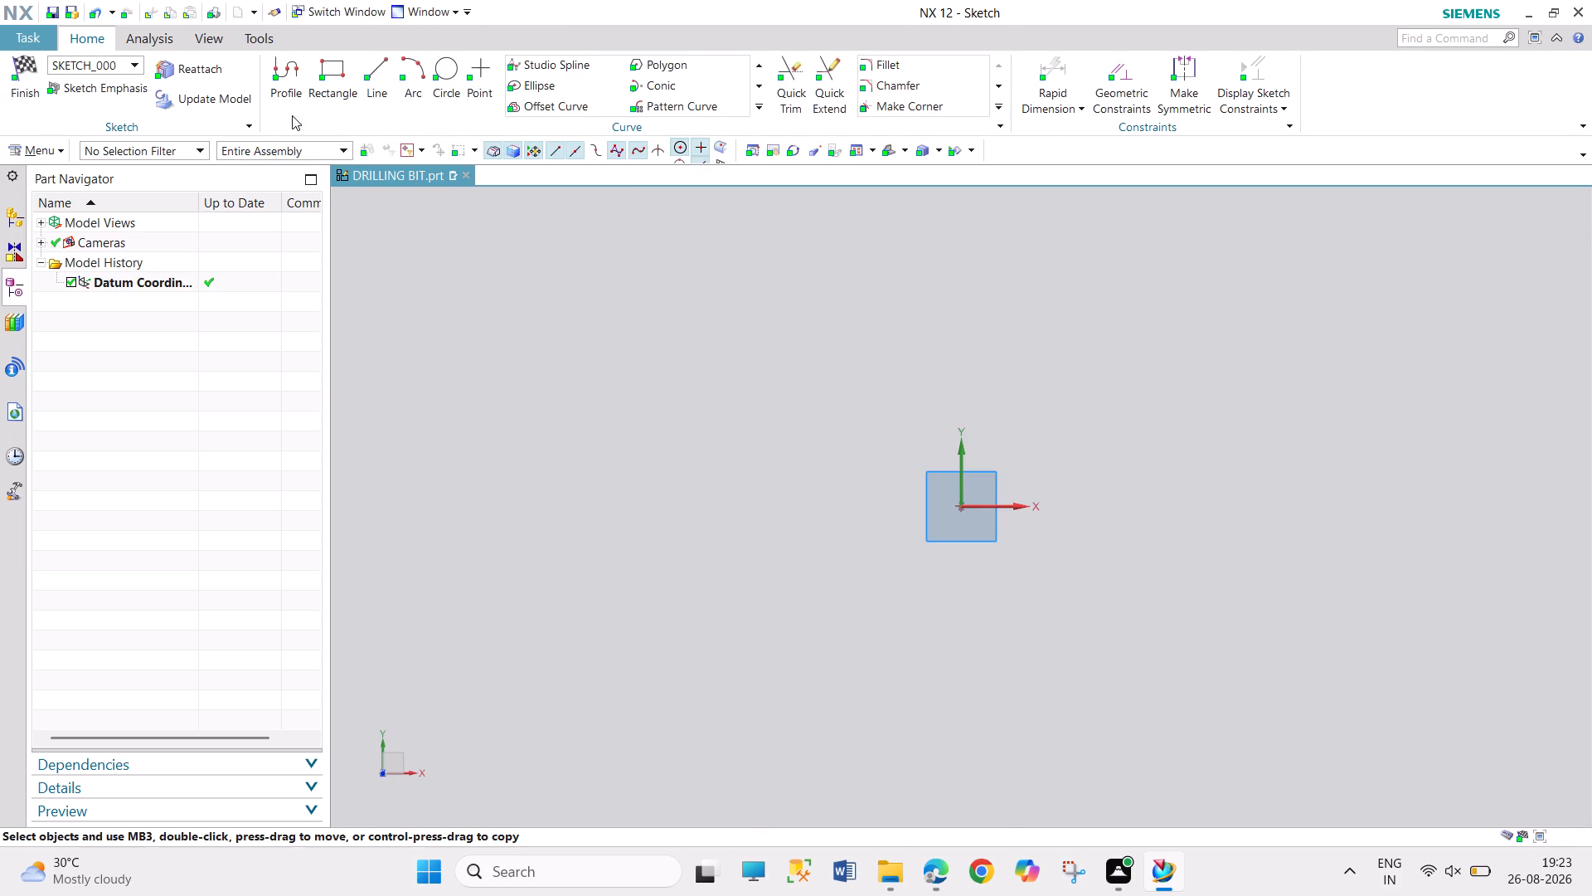
click(449, 71)
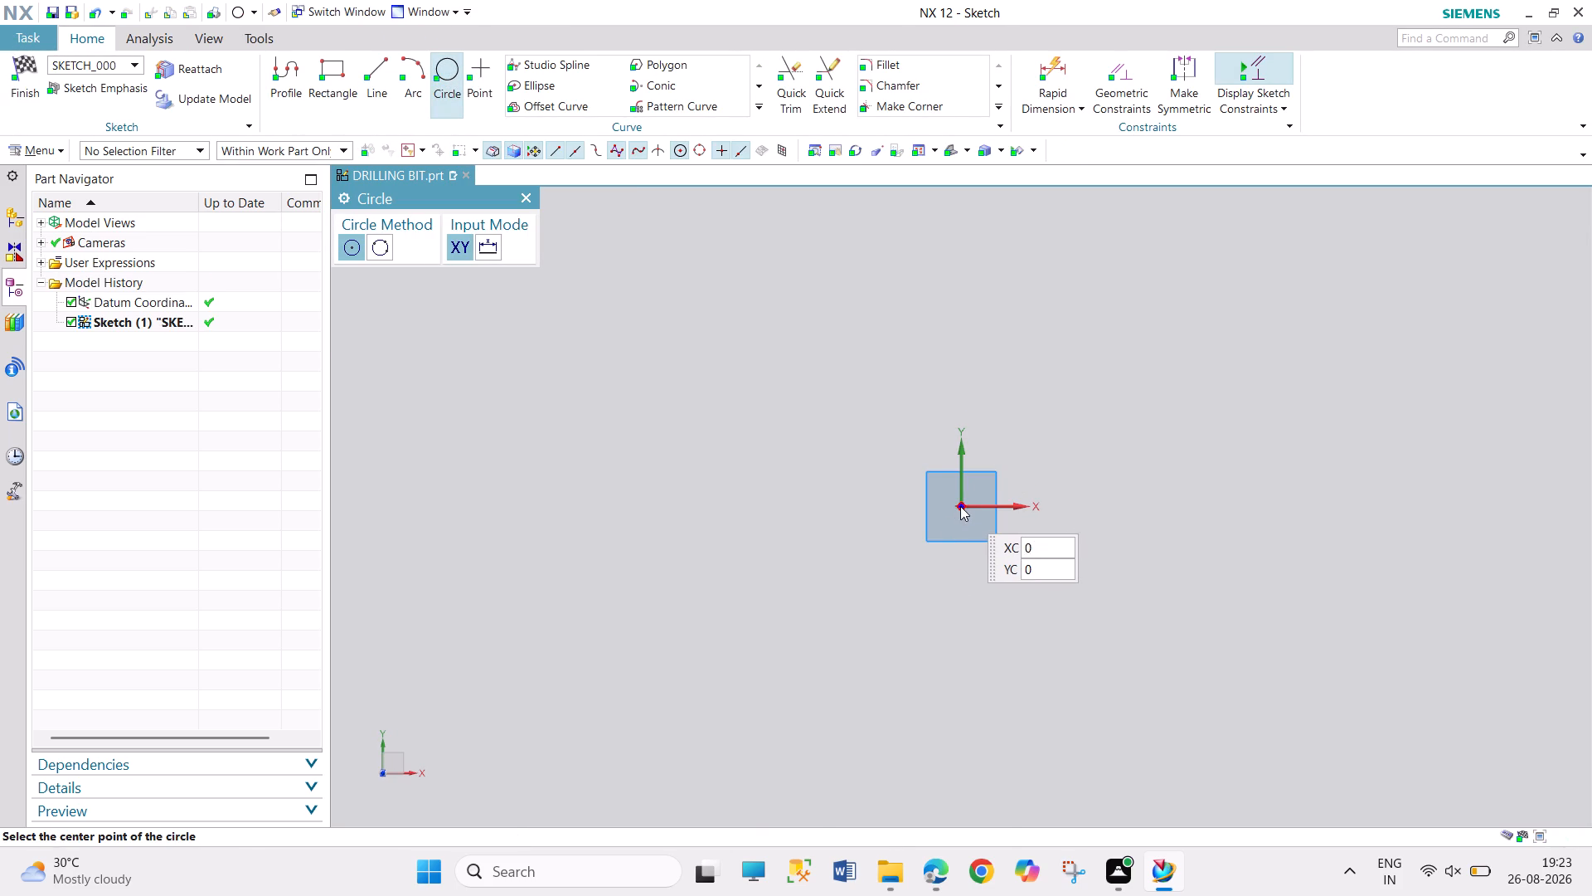
click(963, 504)
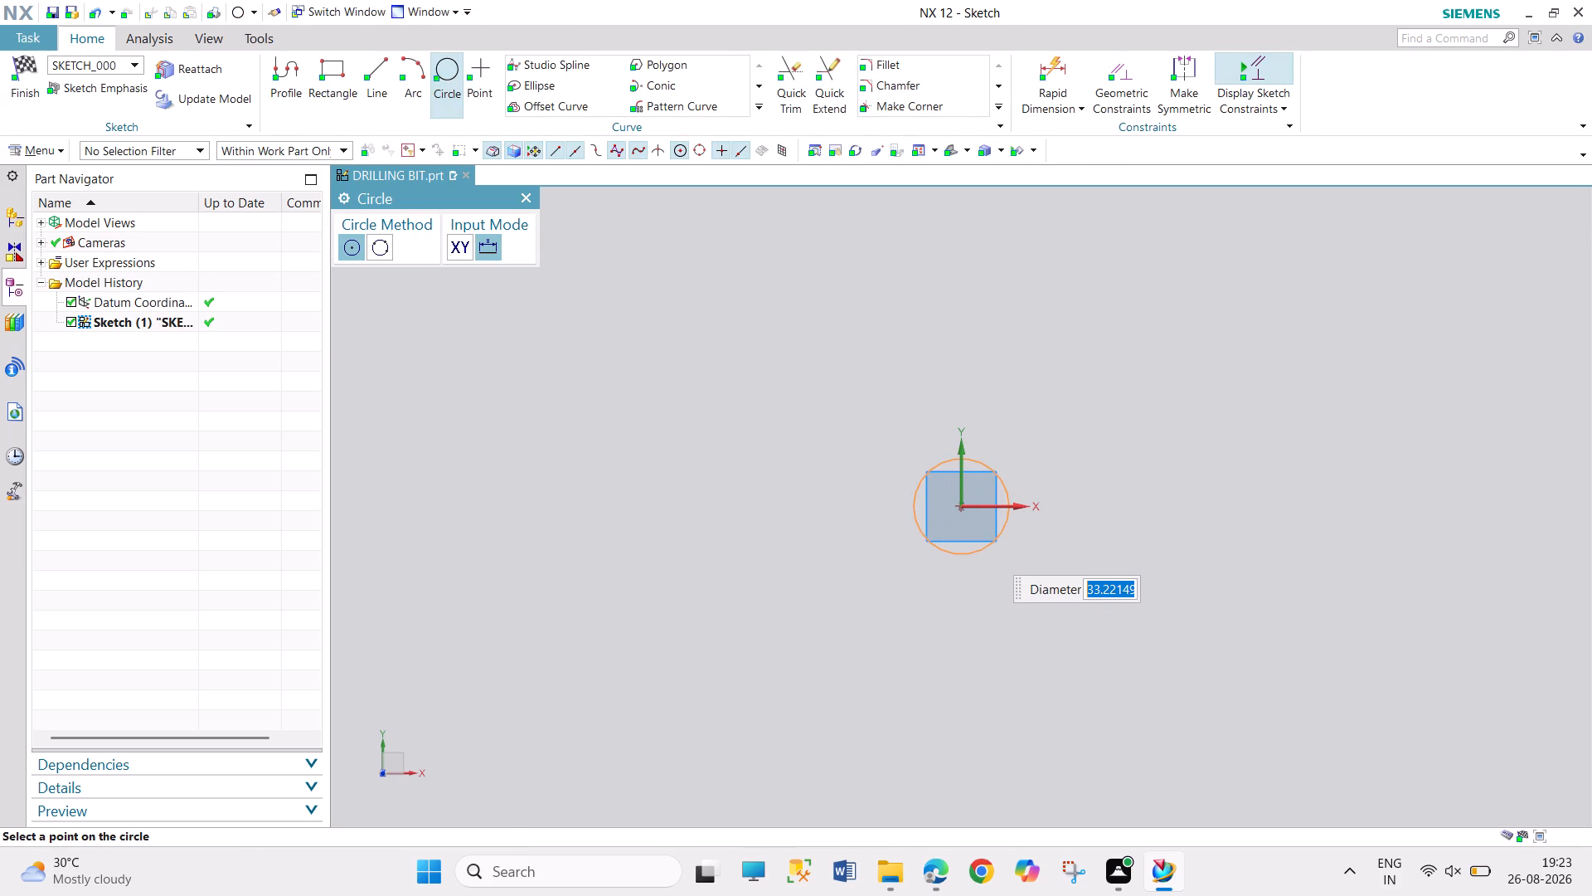
key(8)
key(Return)
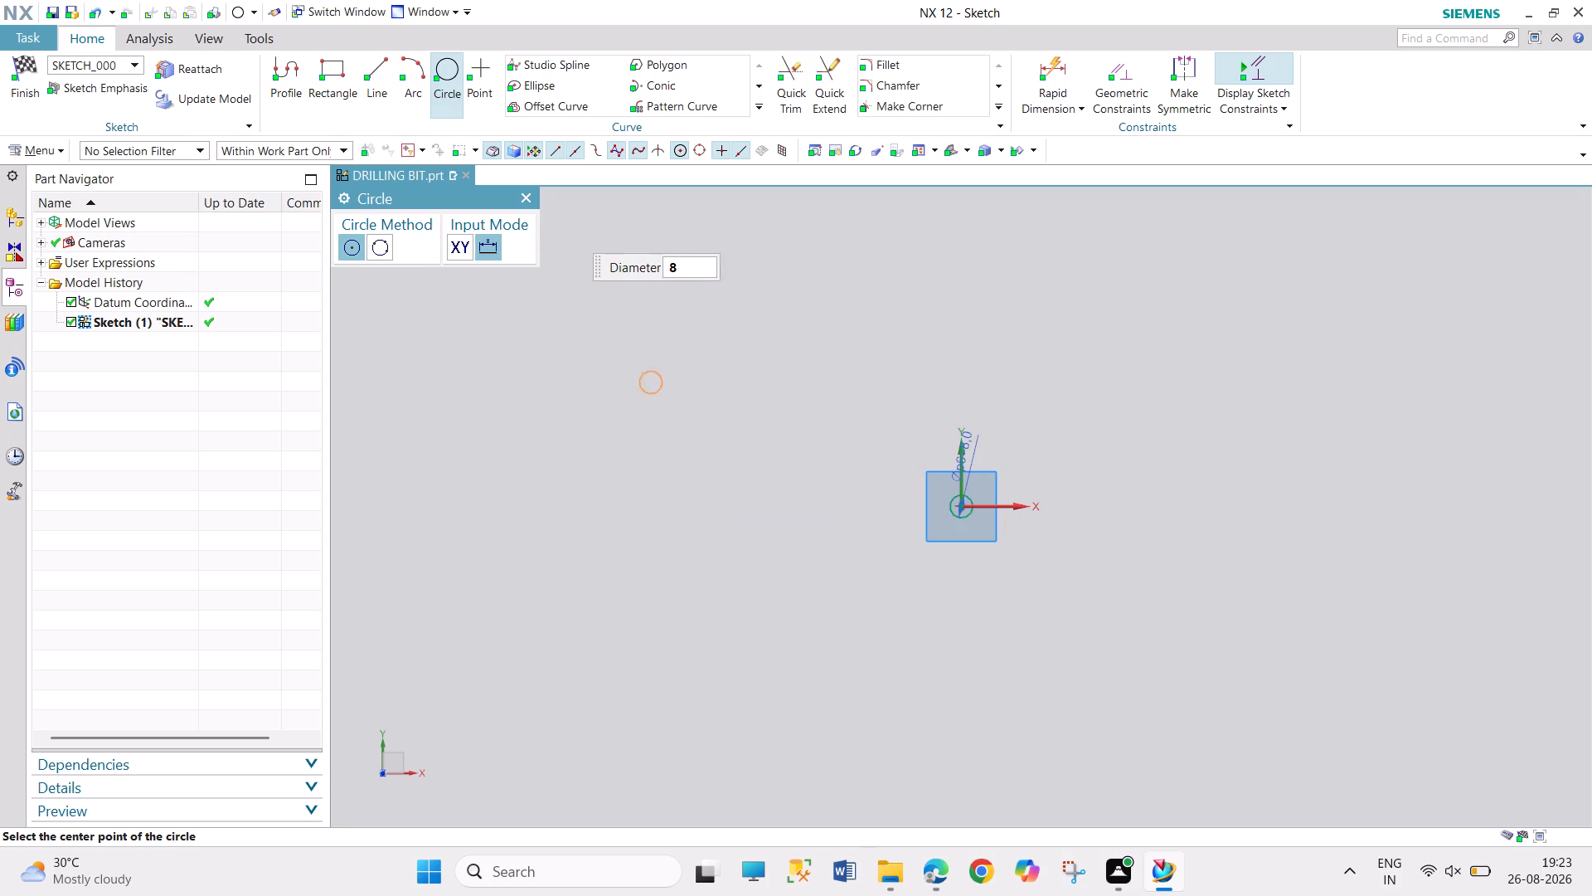
click(522, 202)
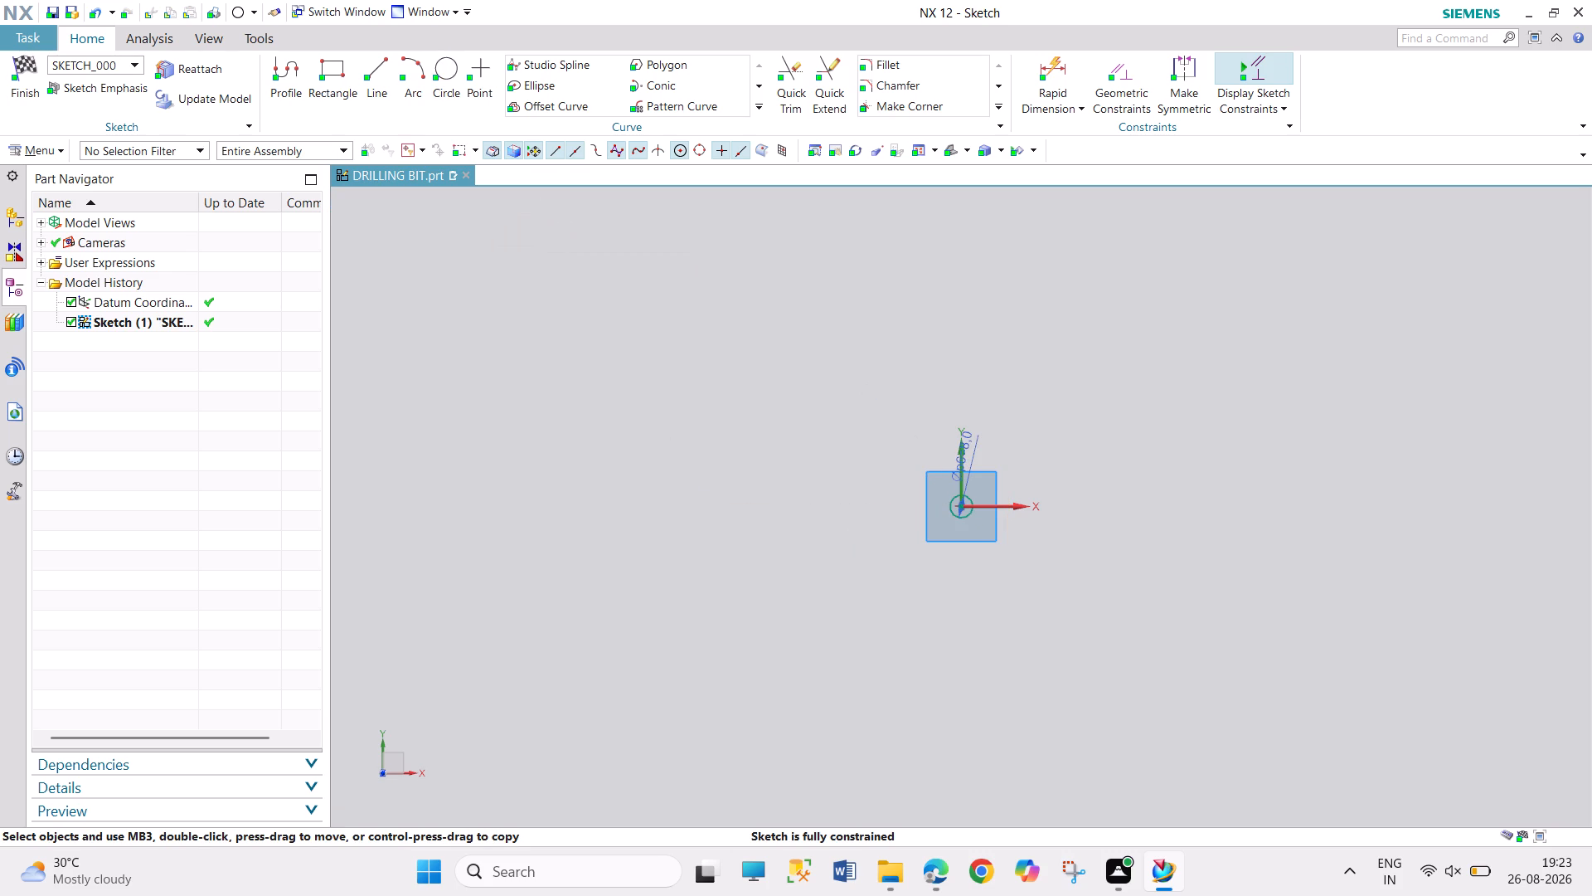
Reposition the circle's diameter dimension outside the circle, between the positive X and Y axes.
scroll(963, 550, up, 3)
drag(956, 359, 1090, 399)
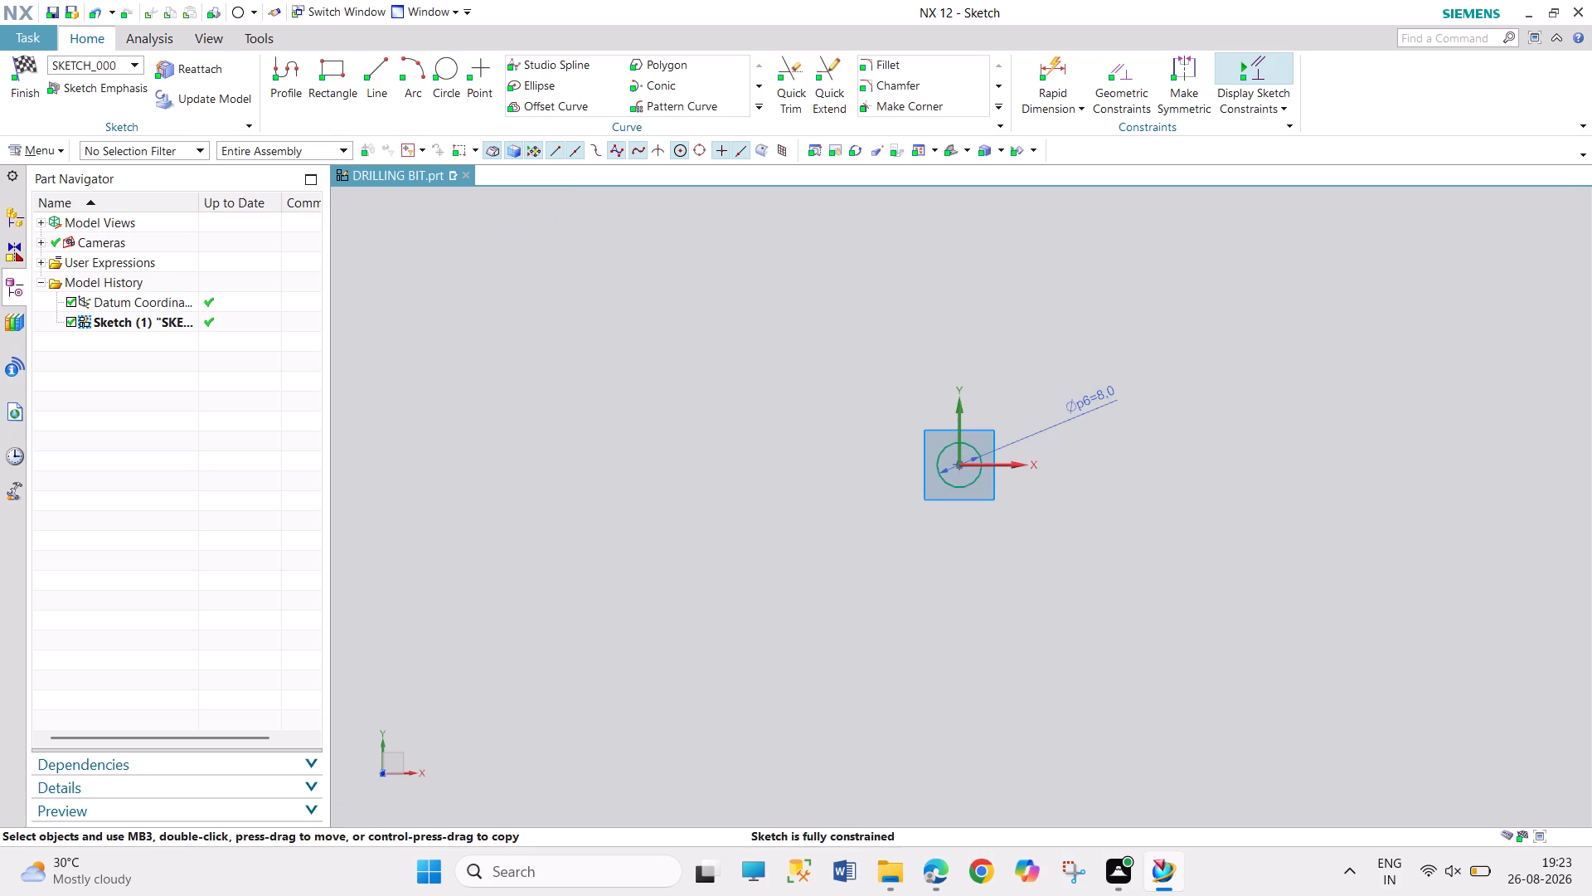
Set the circle's diameter to 6 mm and finish the sketch.
scroll(968, 491, up, 4)
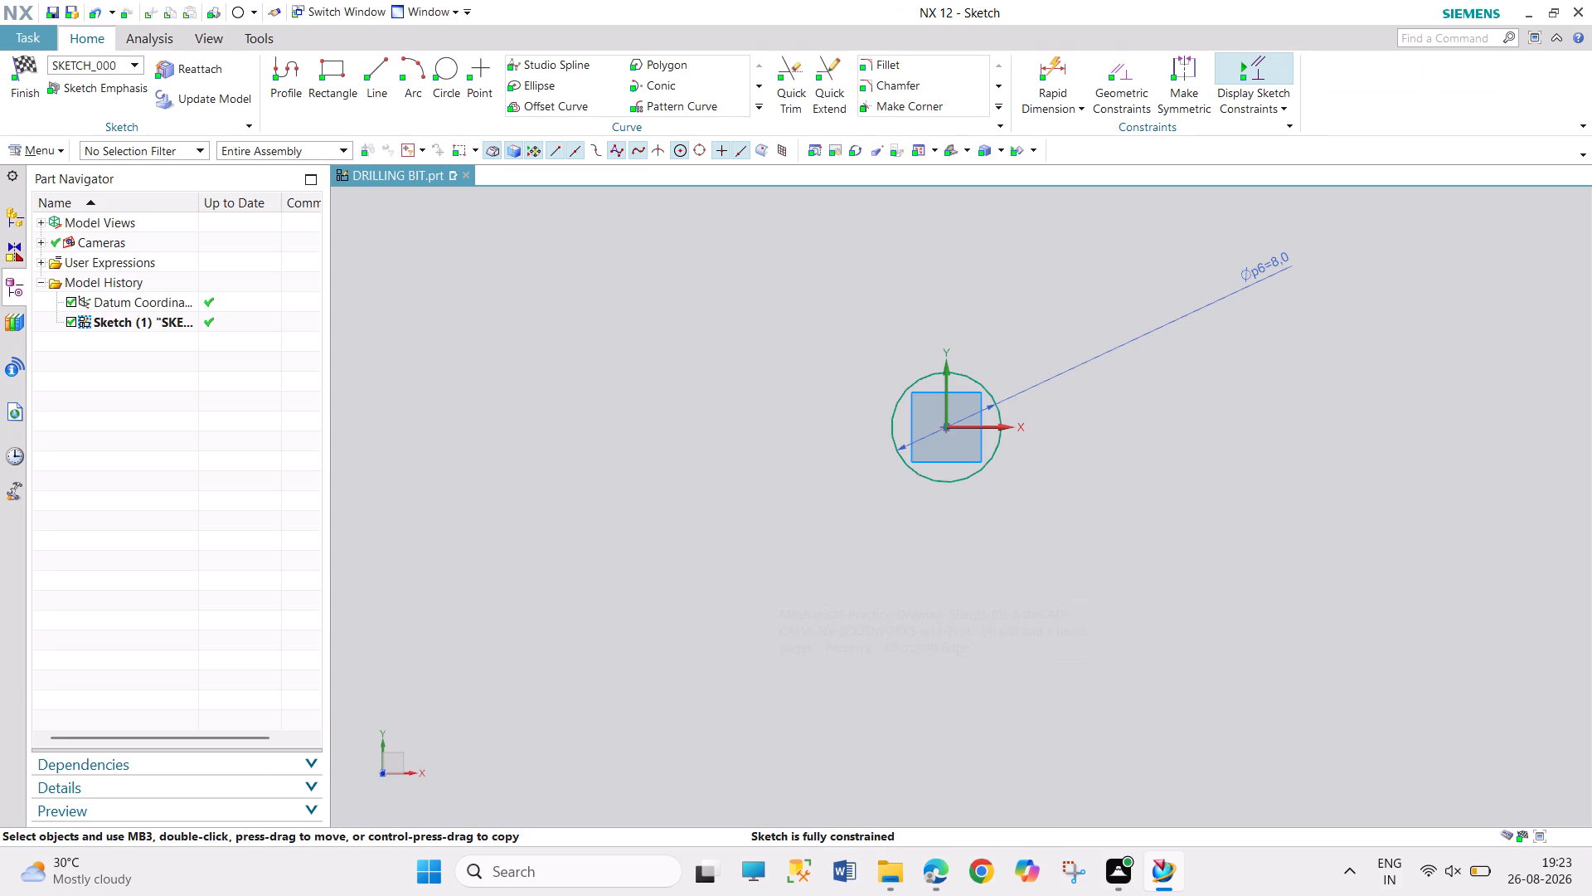
double_click(1252, 276)
key(6)
key(Return)
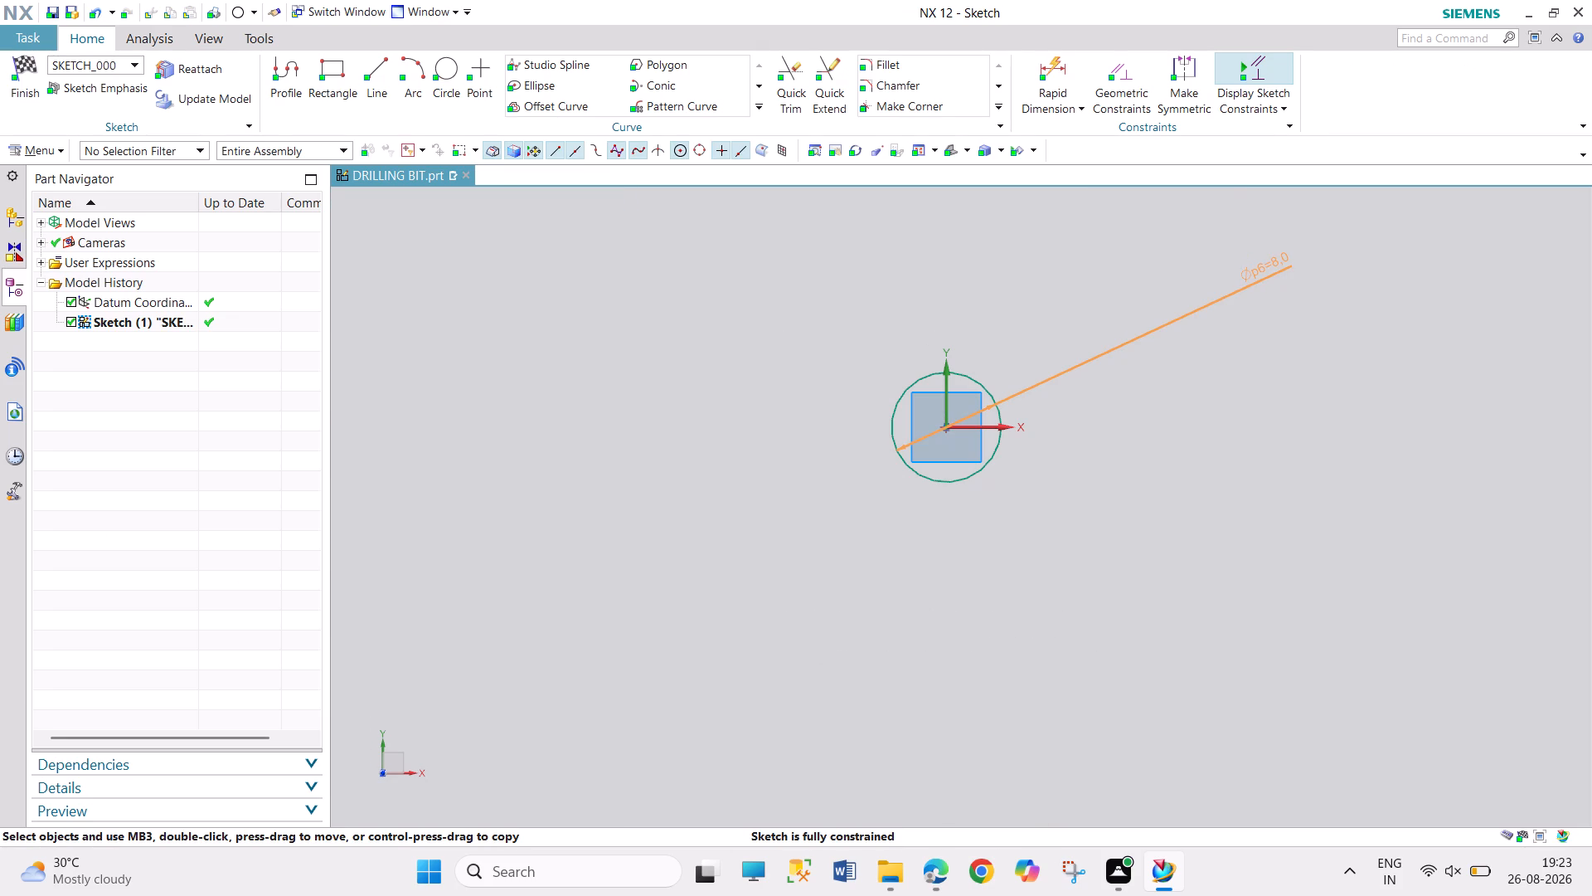
double_click(1267, 266)
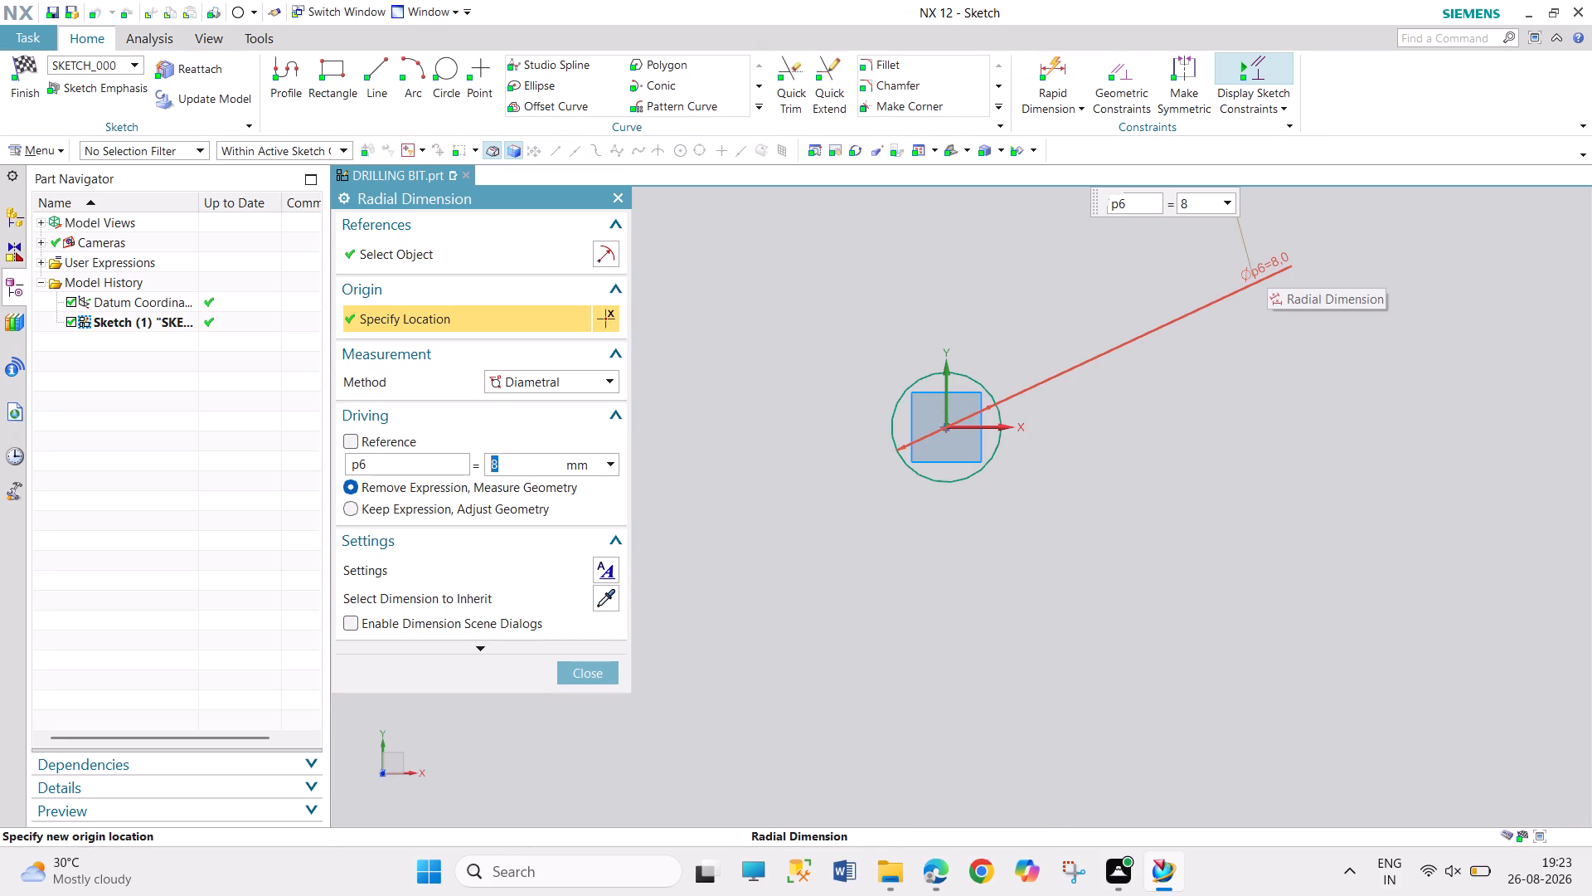
key(6)
key(Return)
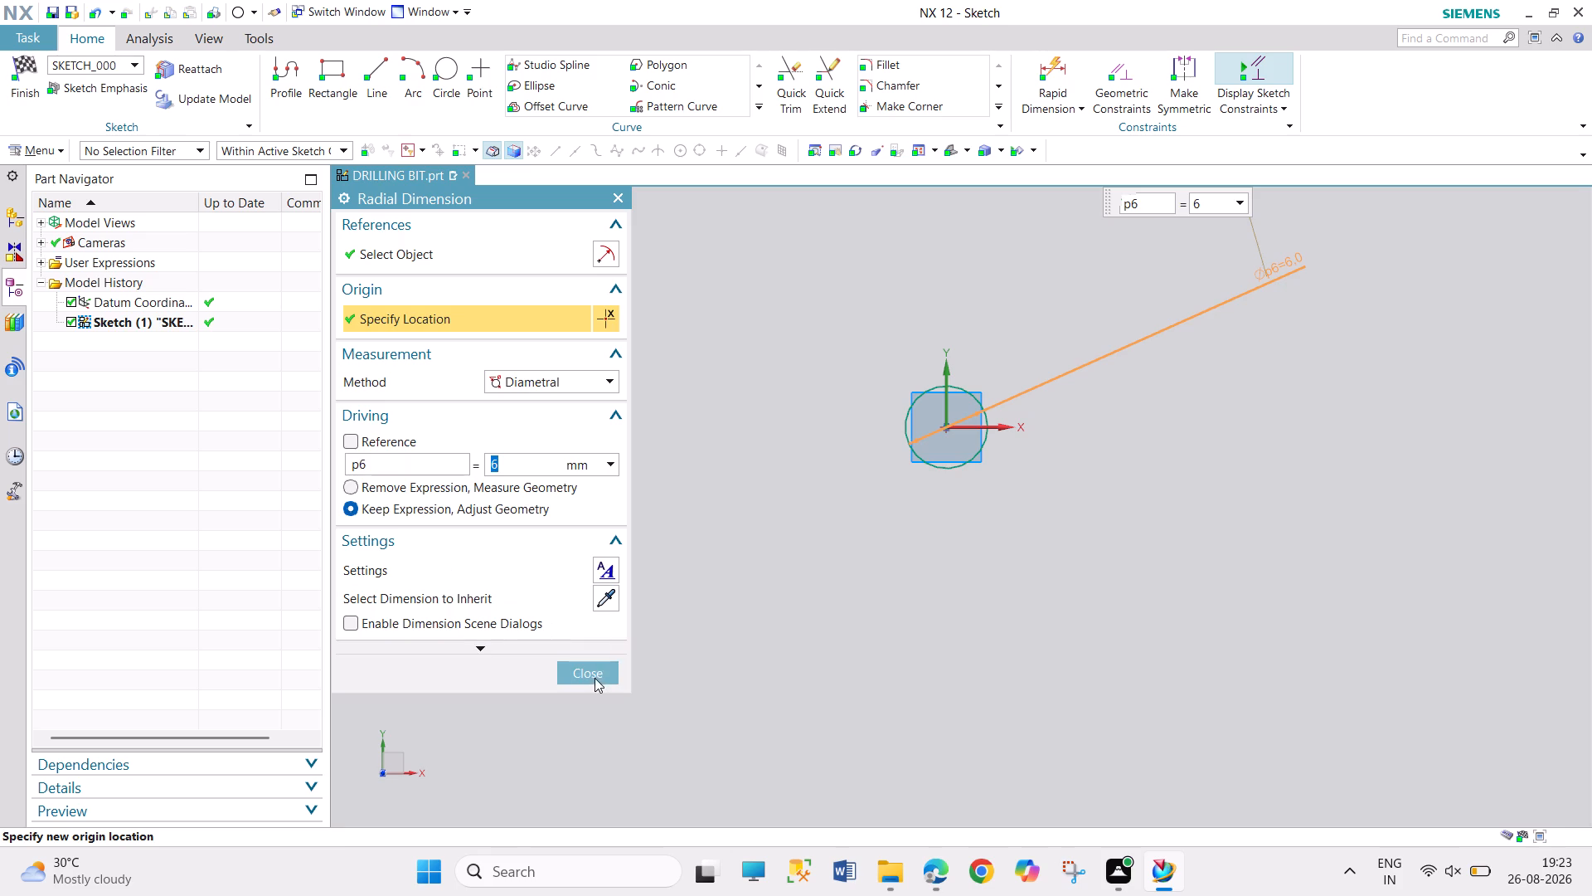
click(595, 679)
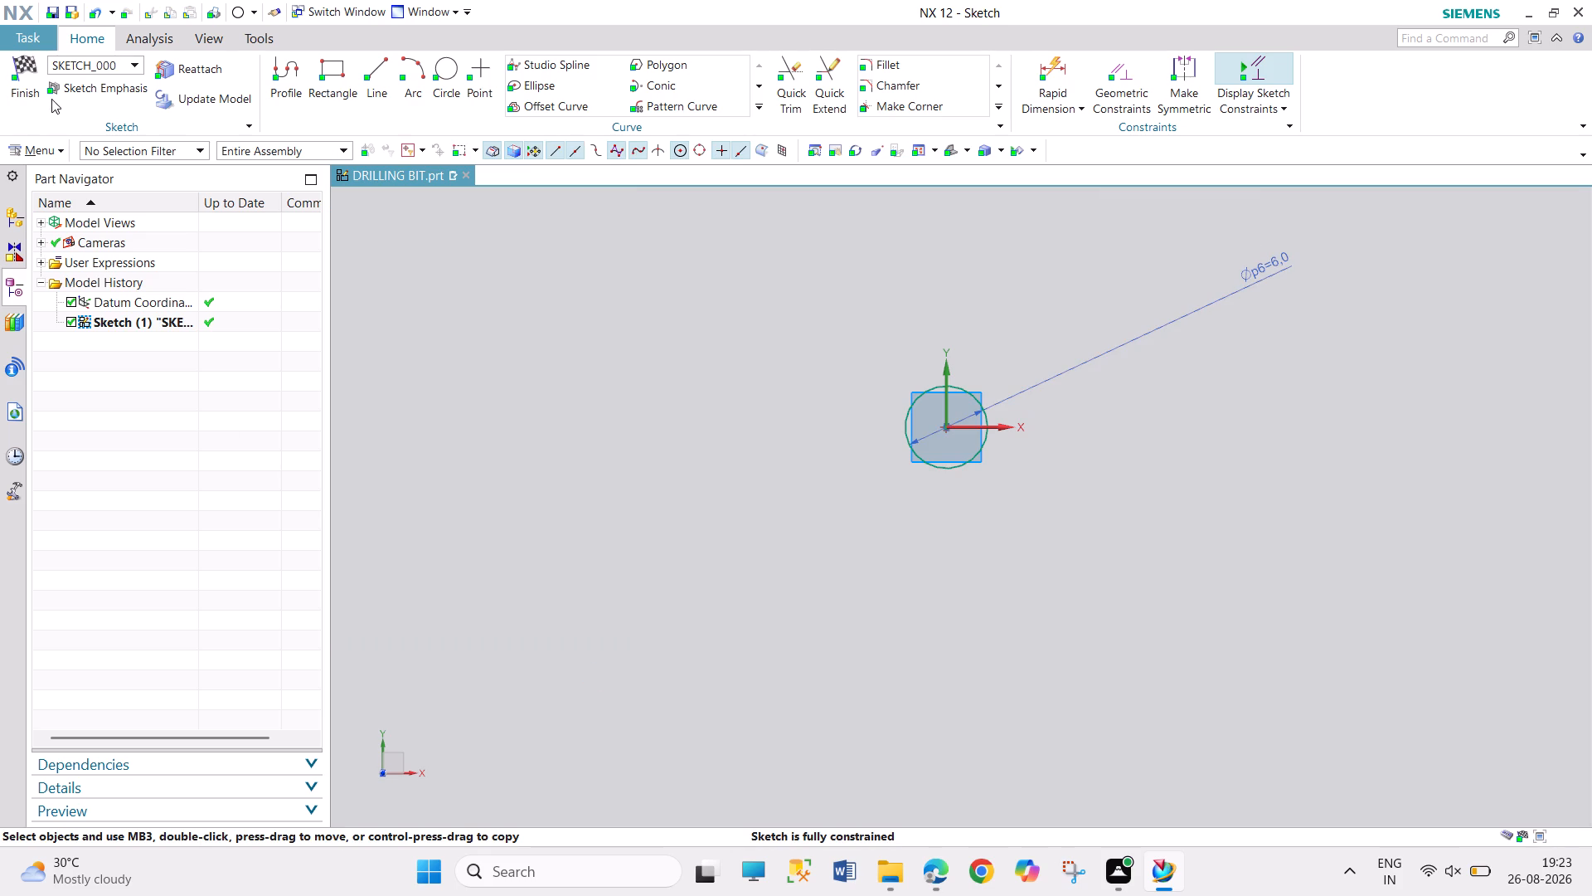
click(36, 95)
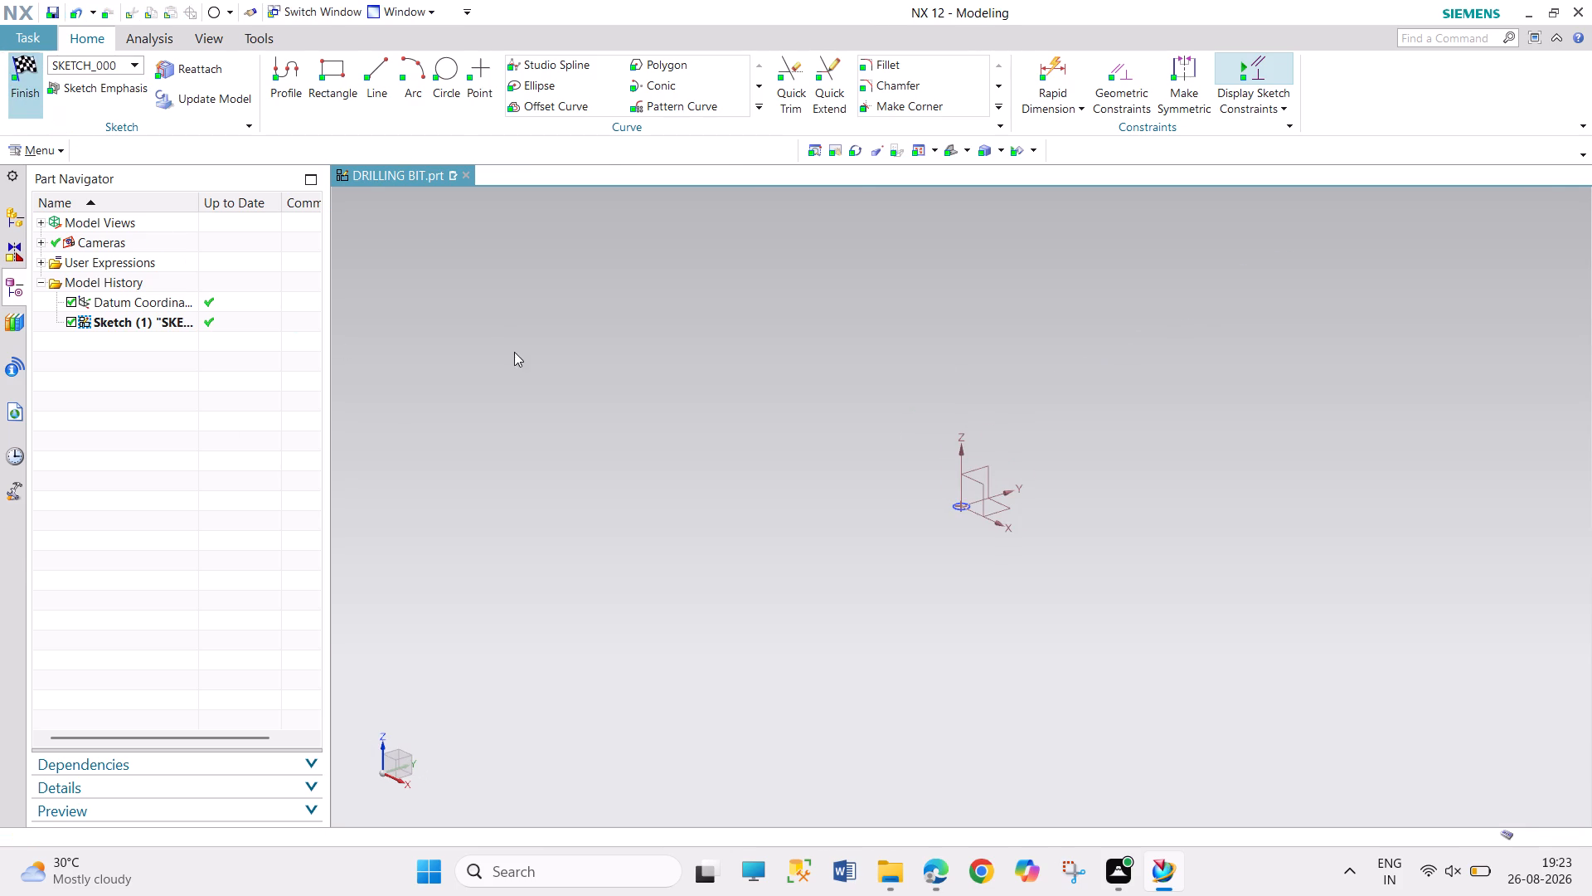
Extrude the 6 mm circle from 0 to 80 mm to form a solid cylinder.
click(249, 67)
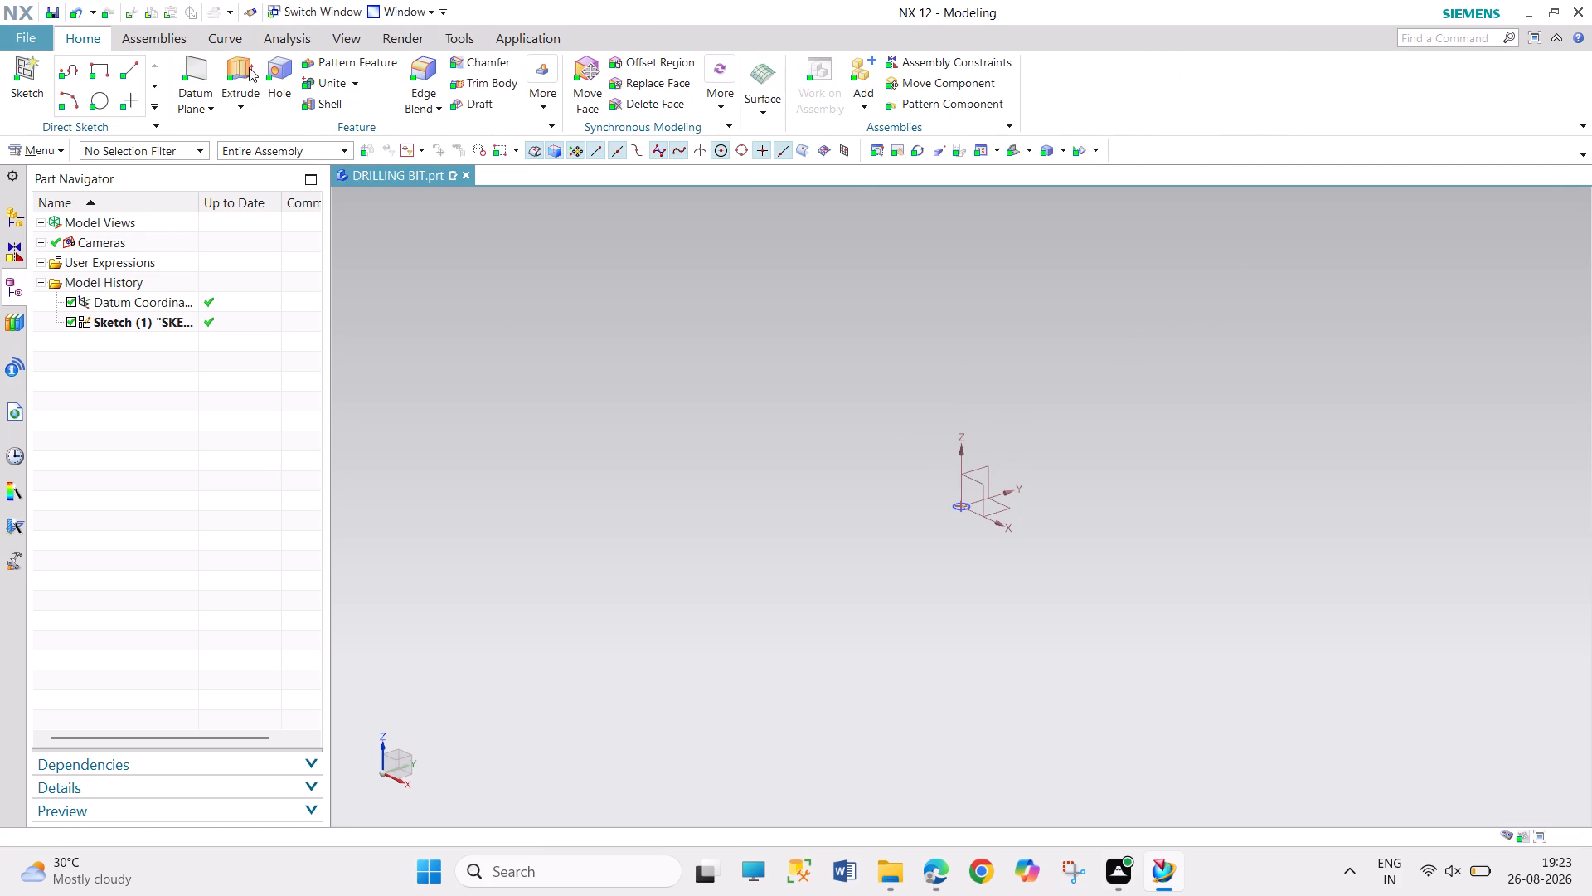
scroll(981, 514, up, 3)
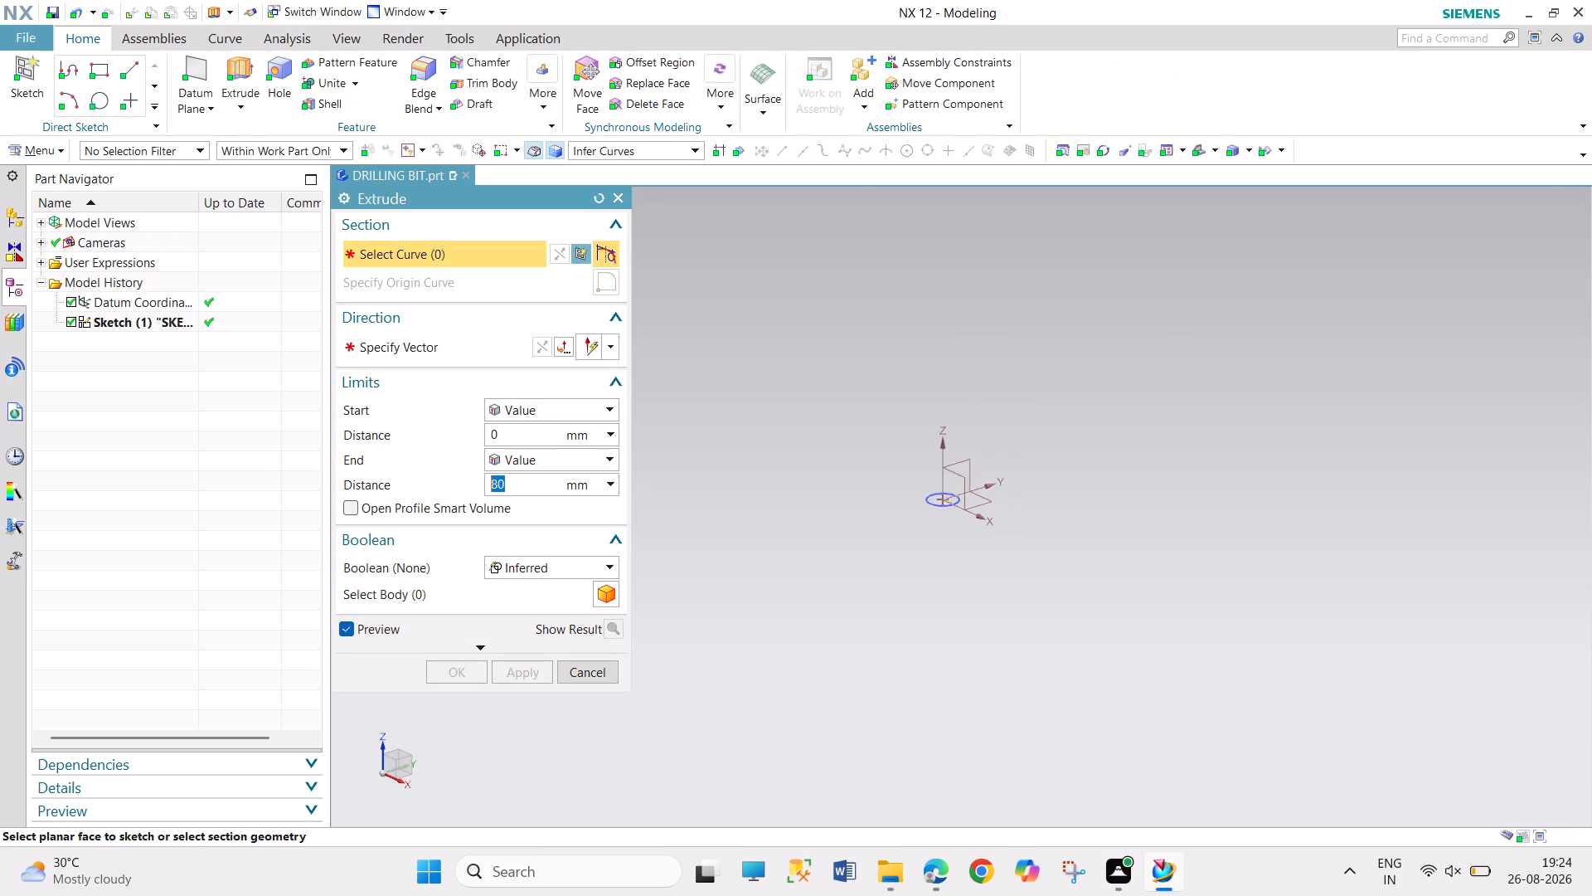
scroll(922, 479, up, 6)
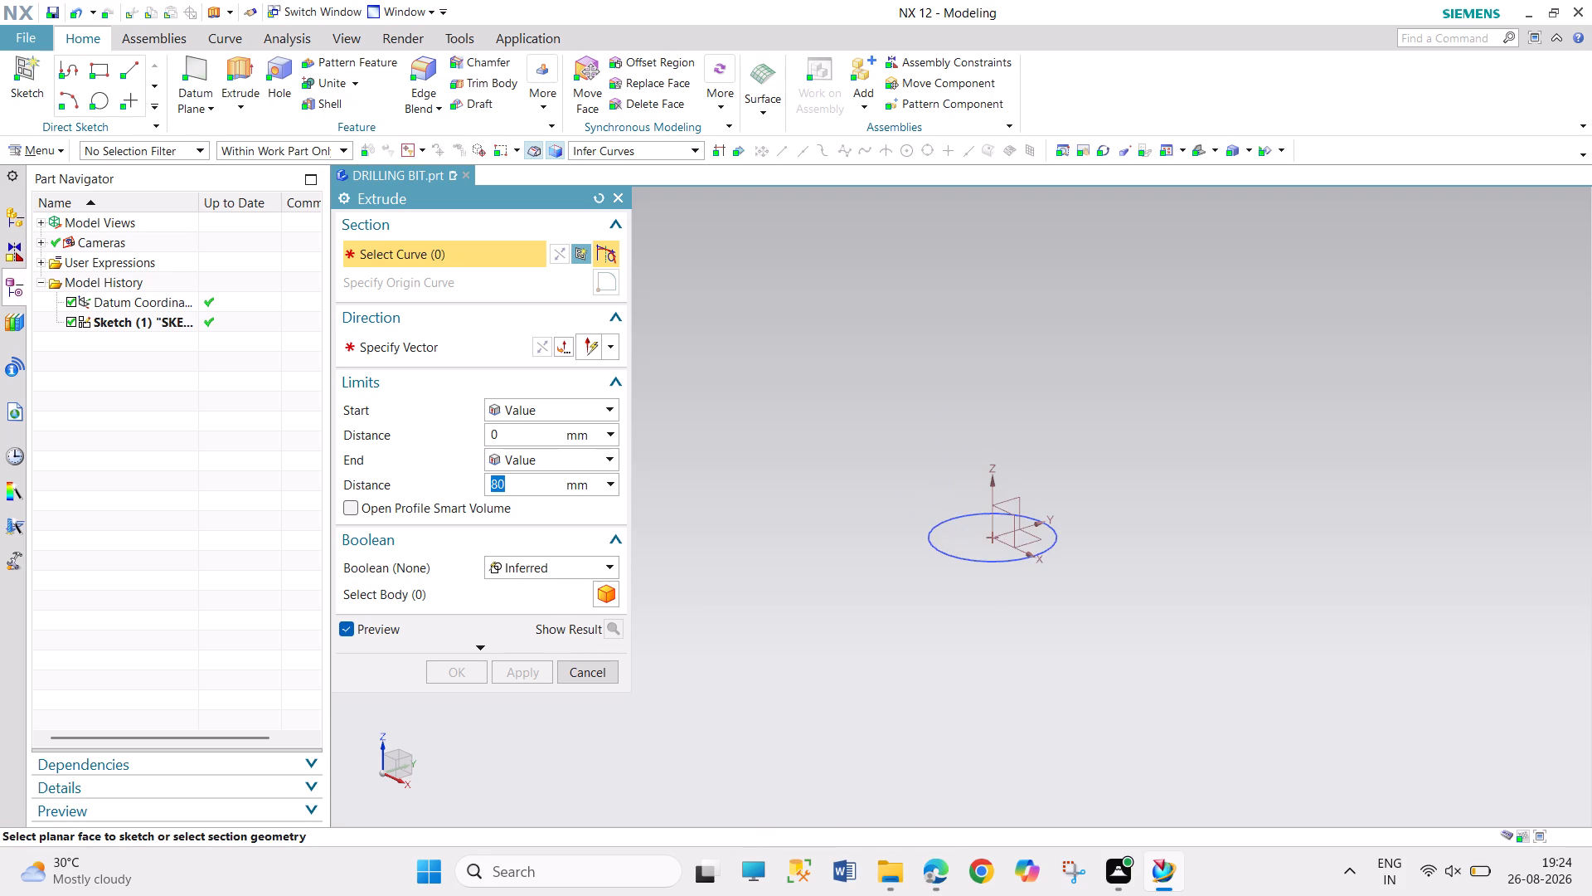
click(984, 565)
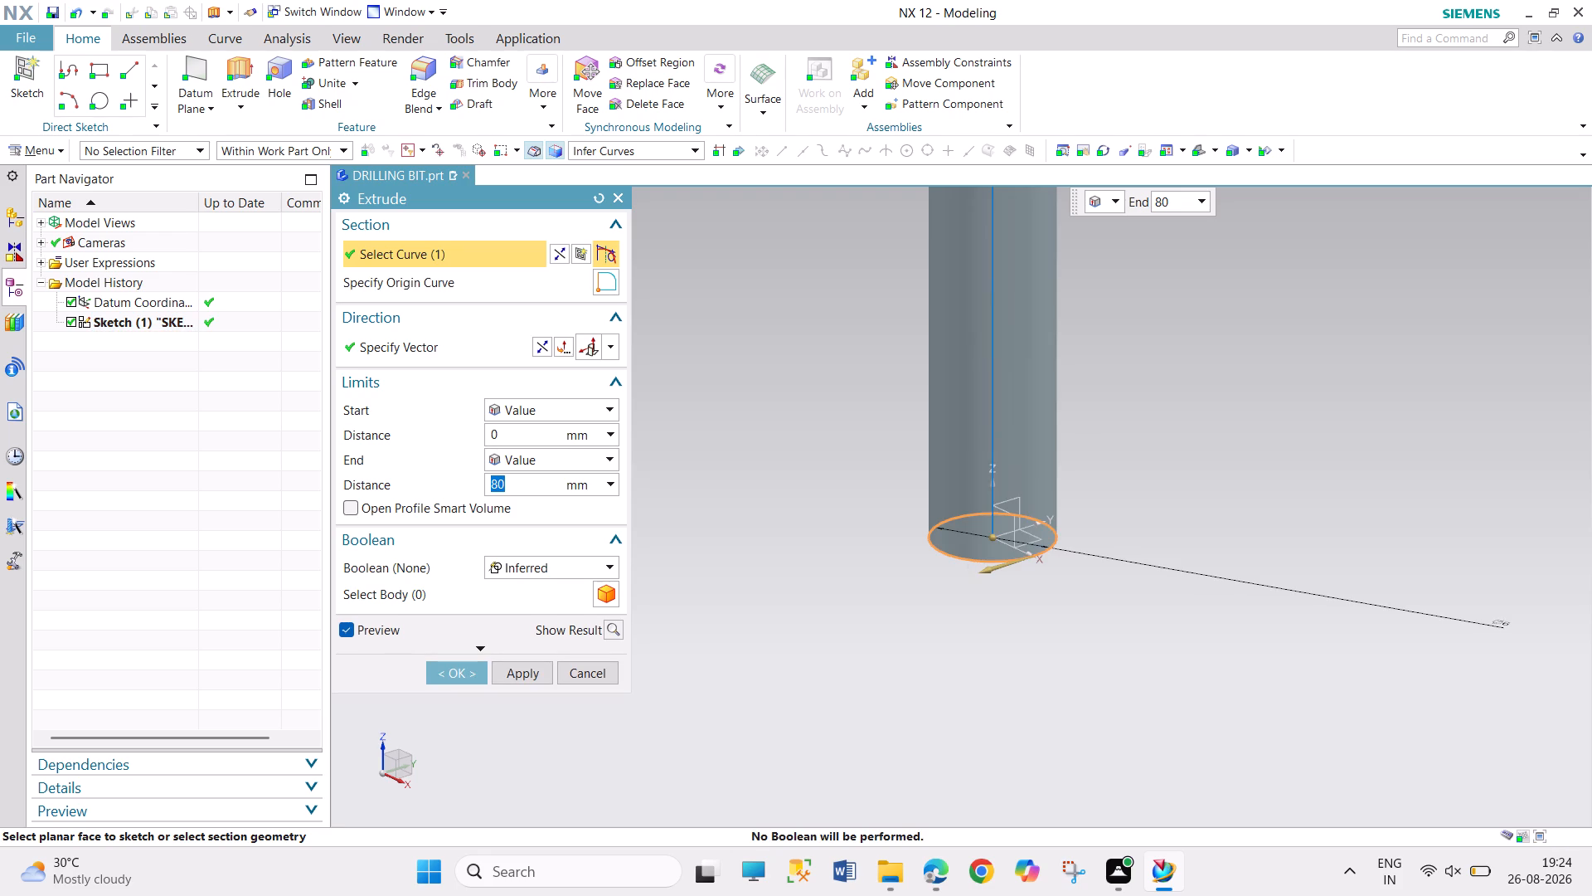
click(471, 670)
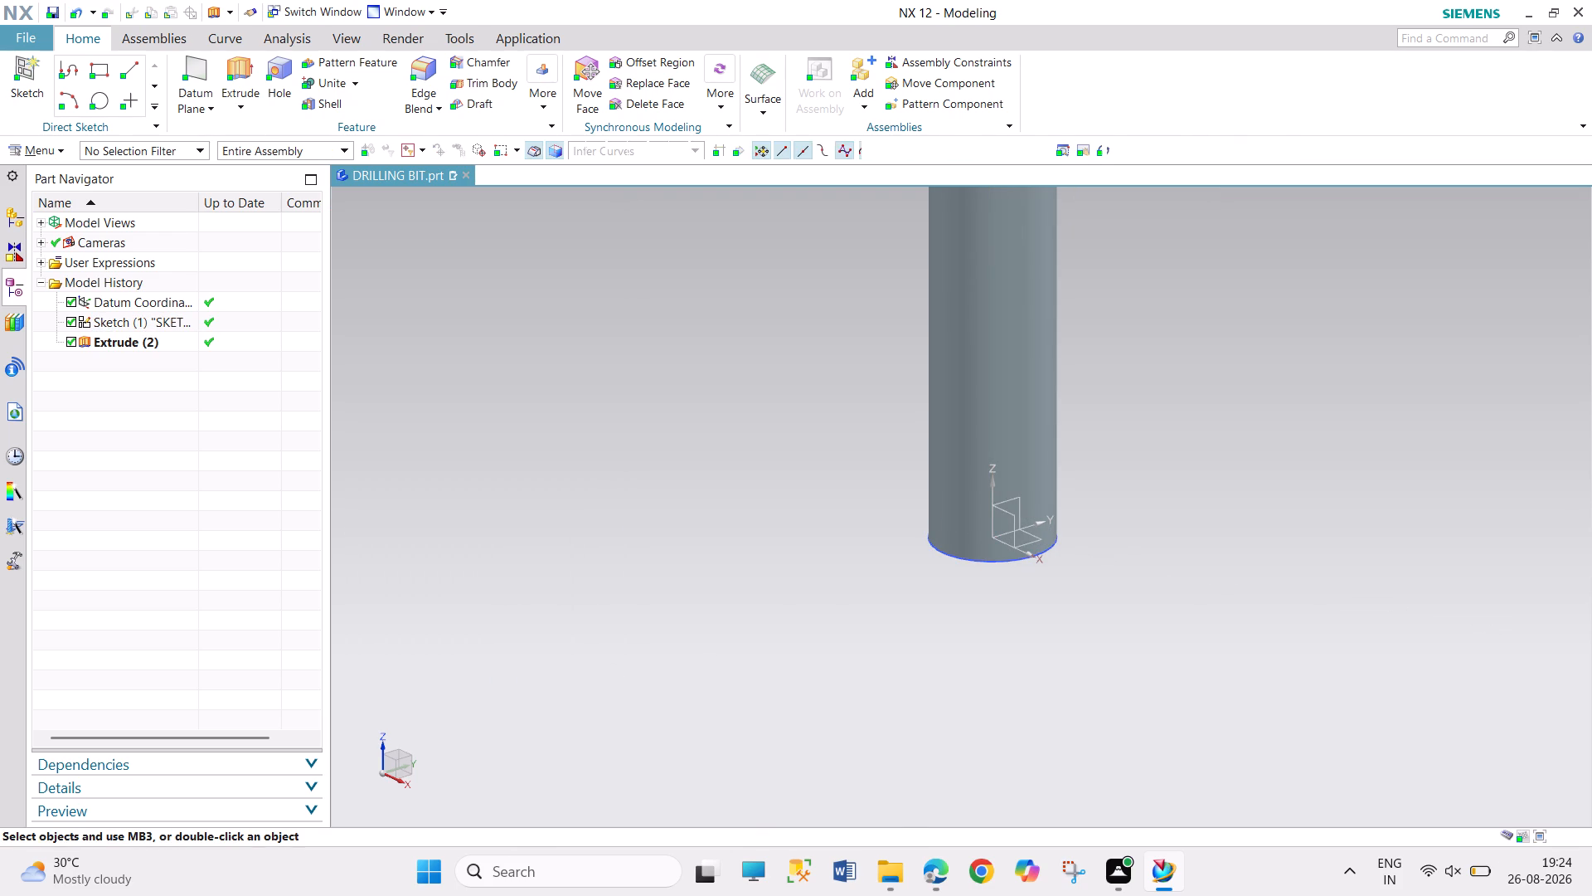
Examine the extruded cylinder from its base to its top face.
scroll(910, 518, up, 5)
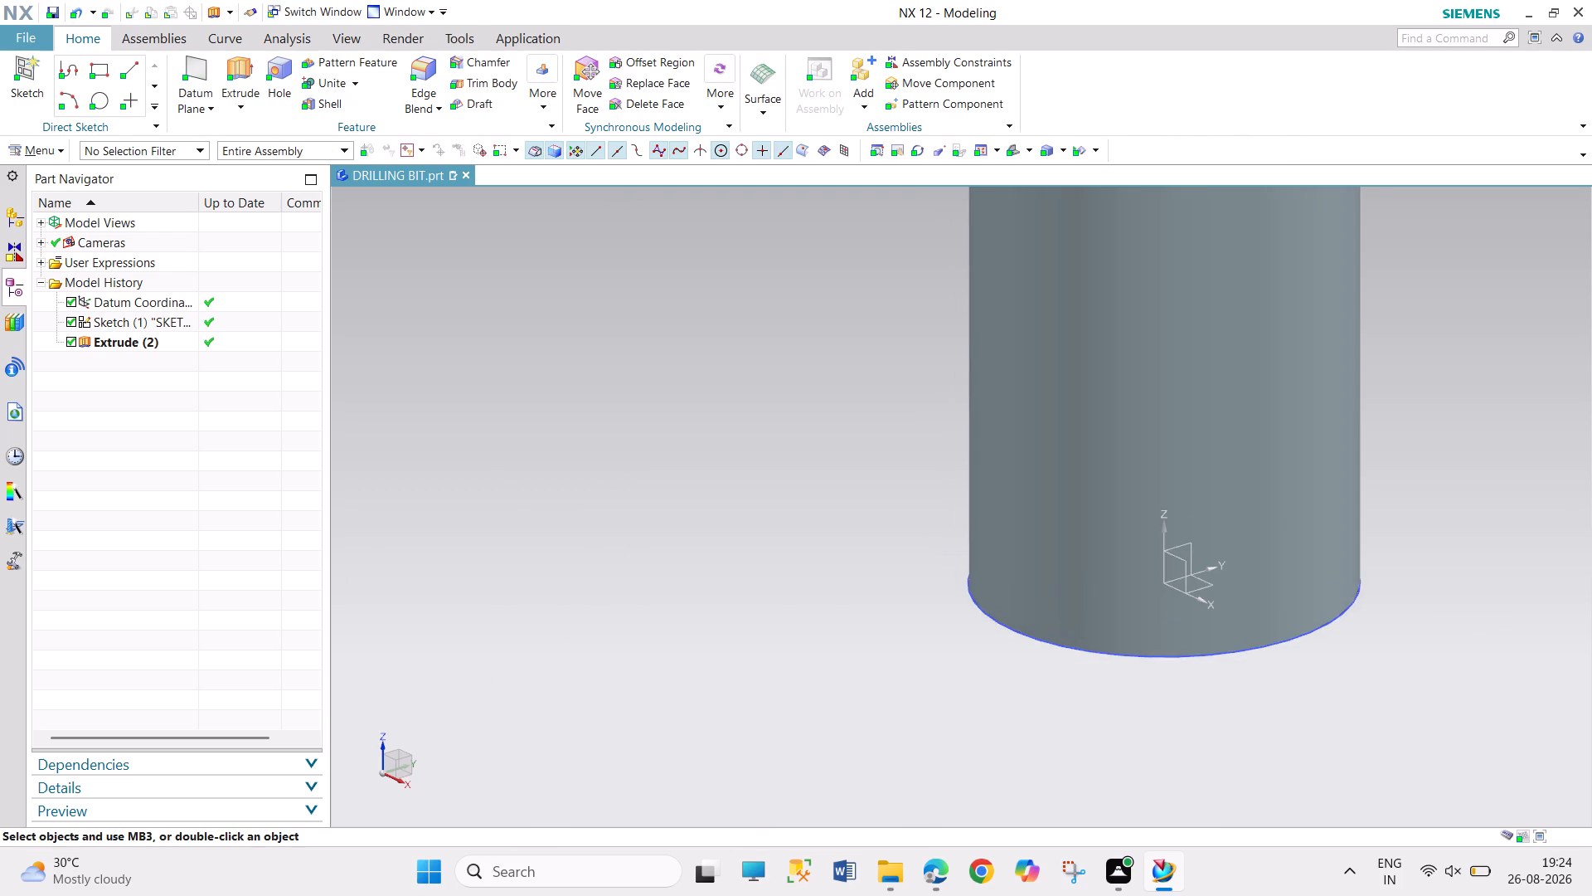
scroll(910, 524, down, 13)
scroll(972, 426, down, 5)
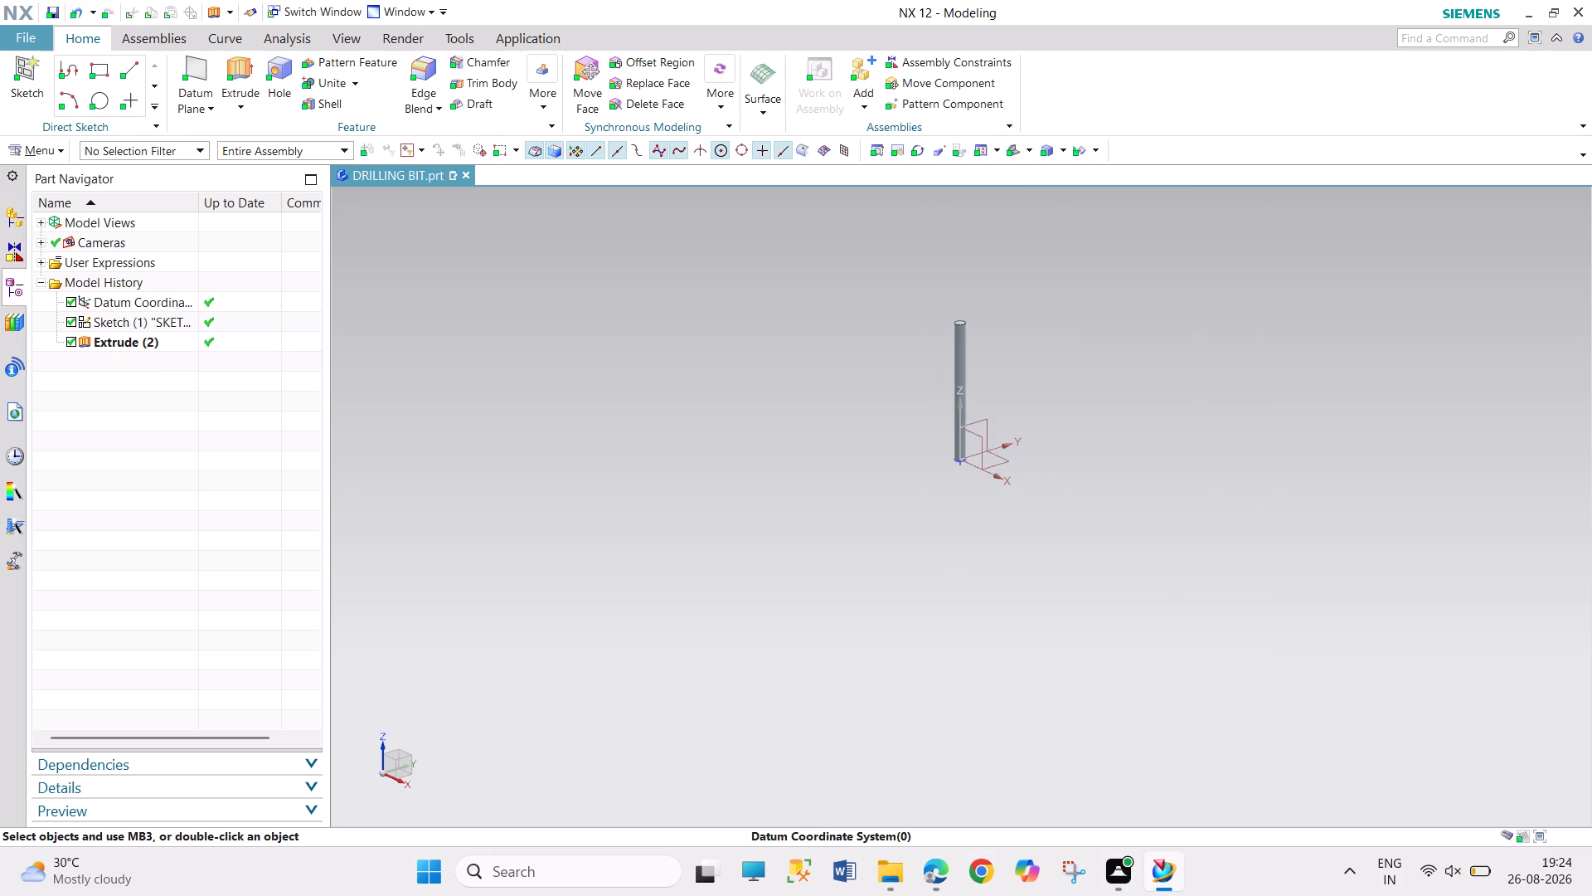
scroll(1013, 384, up, 1)
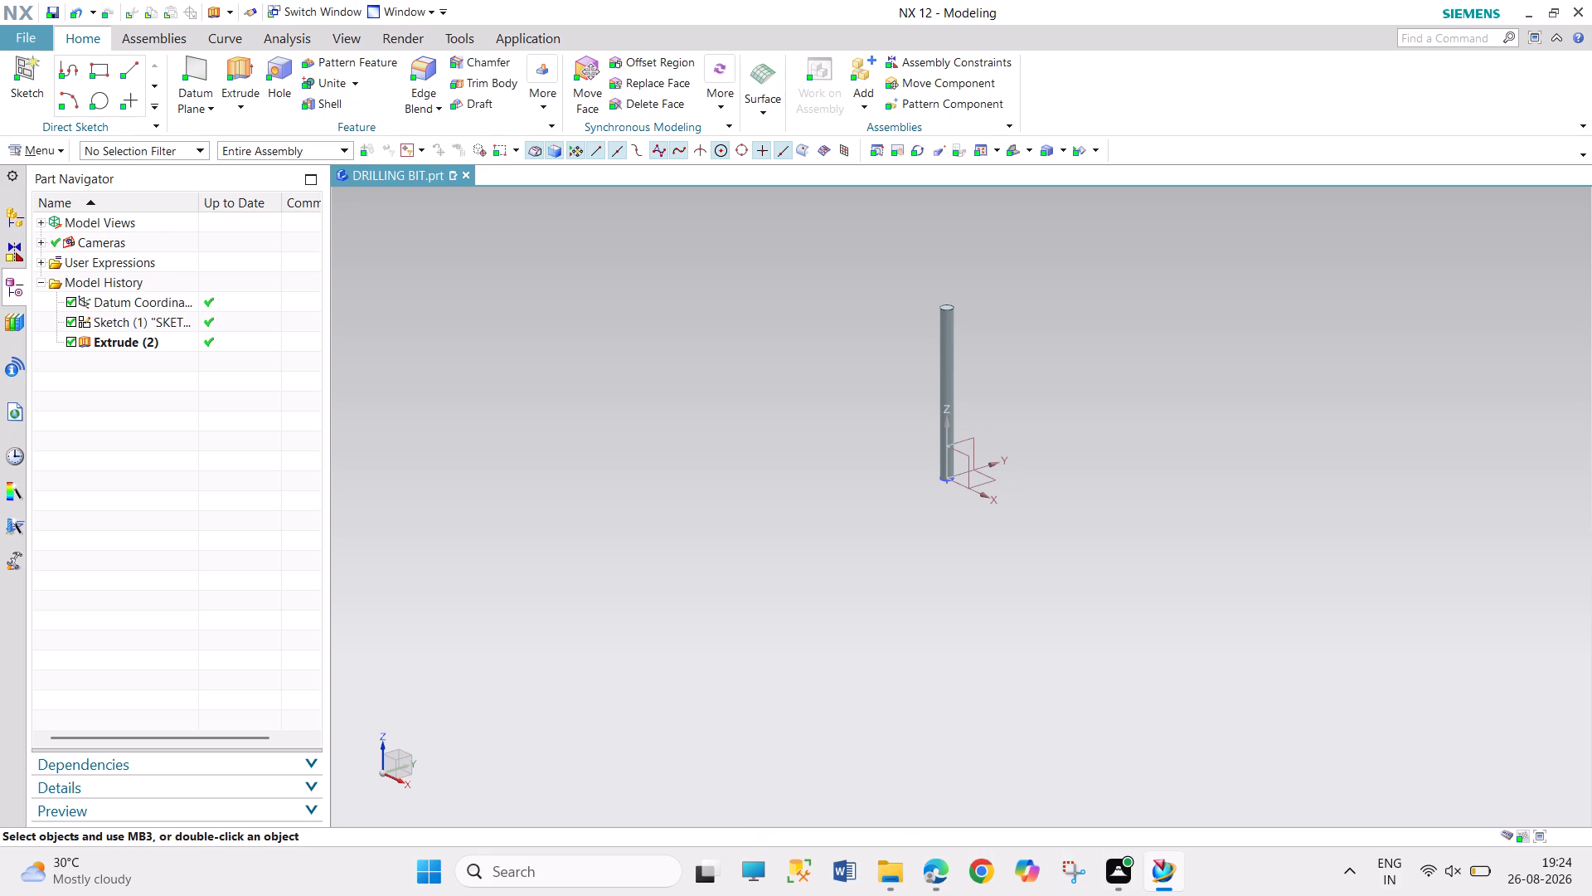
scroll(948, 392, up, 2)
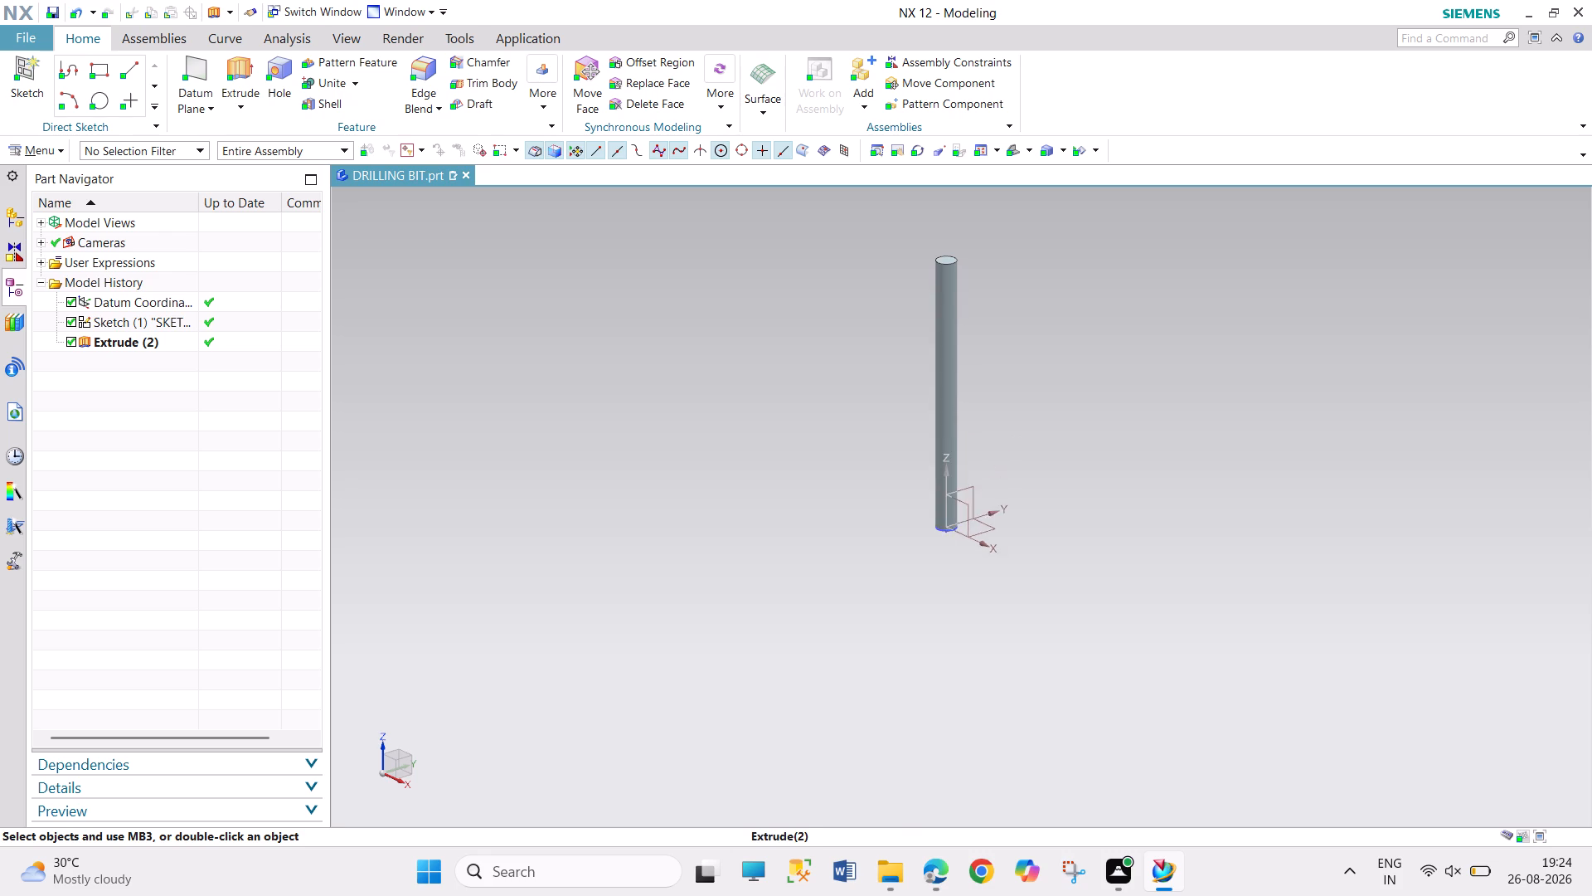
scroll(948, 391, up, 1)
scroll(975, 226, up, 2)
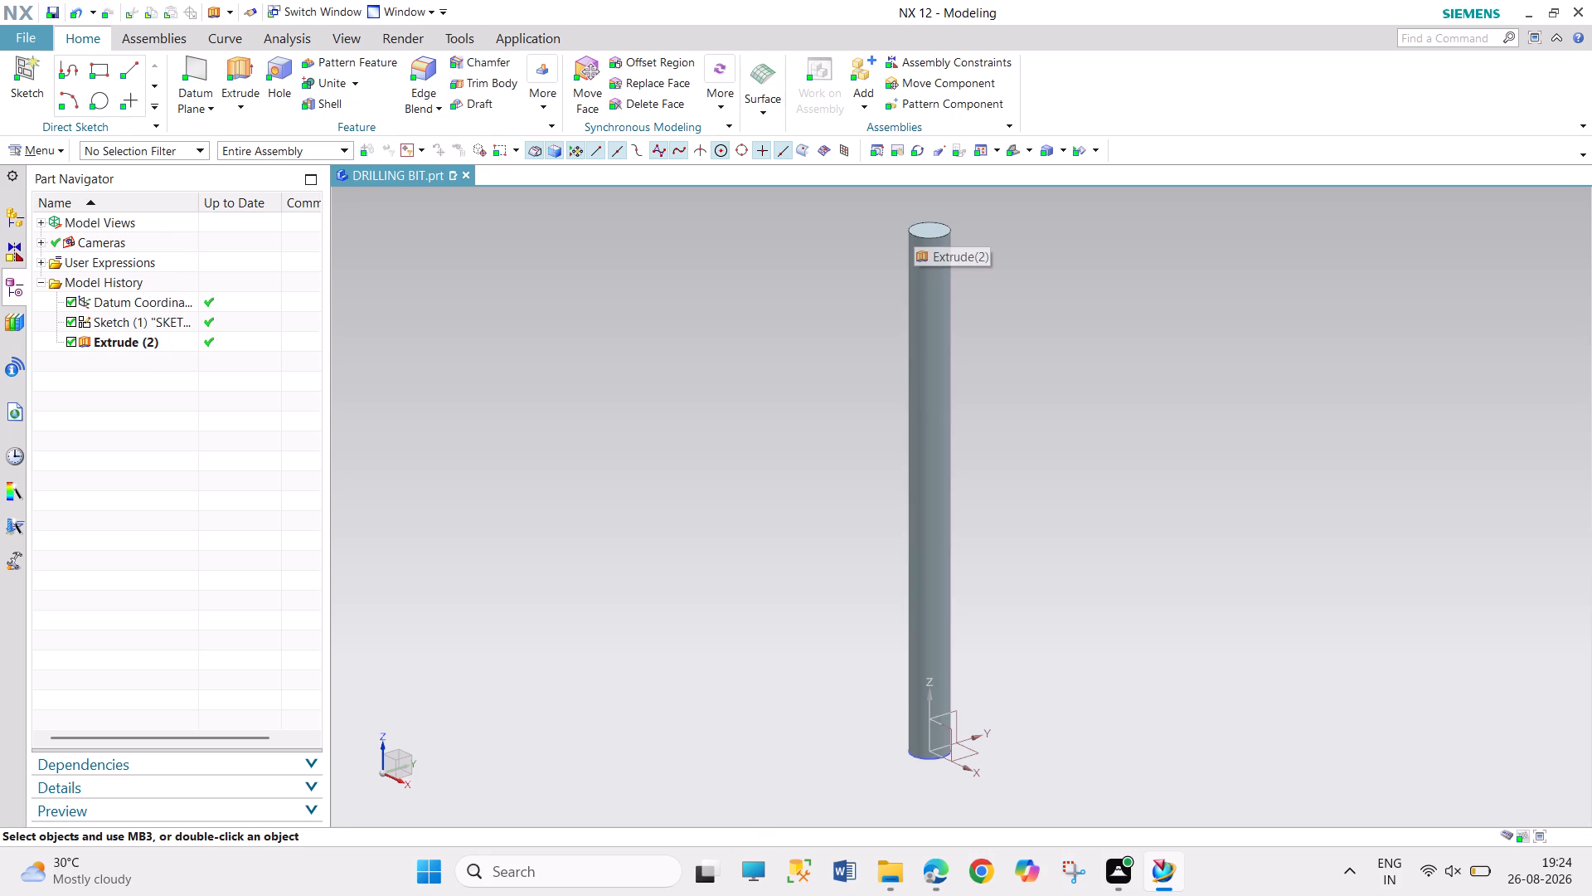
drag(697, 286, 804, 413)
drag(642, 315, 751, 464)
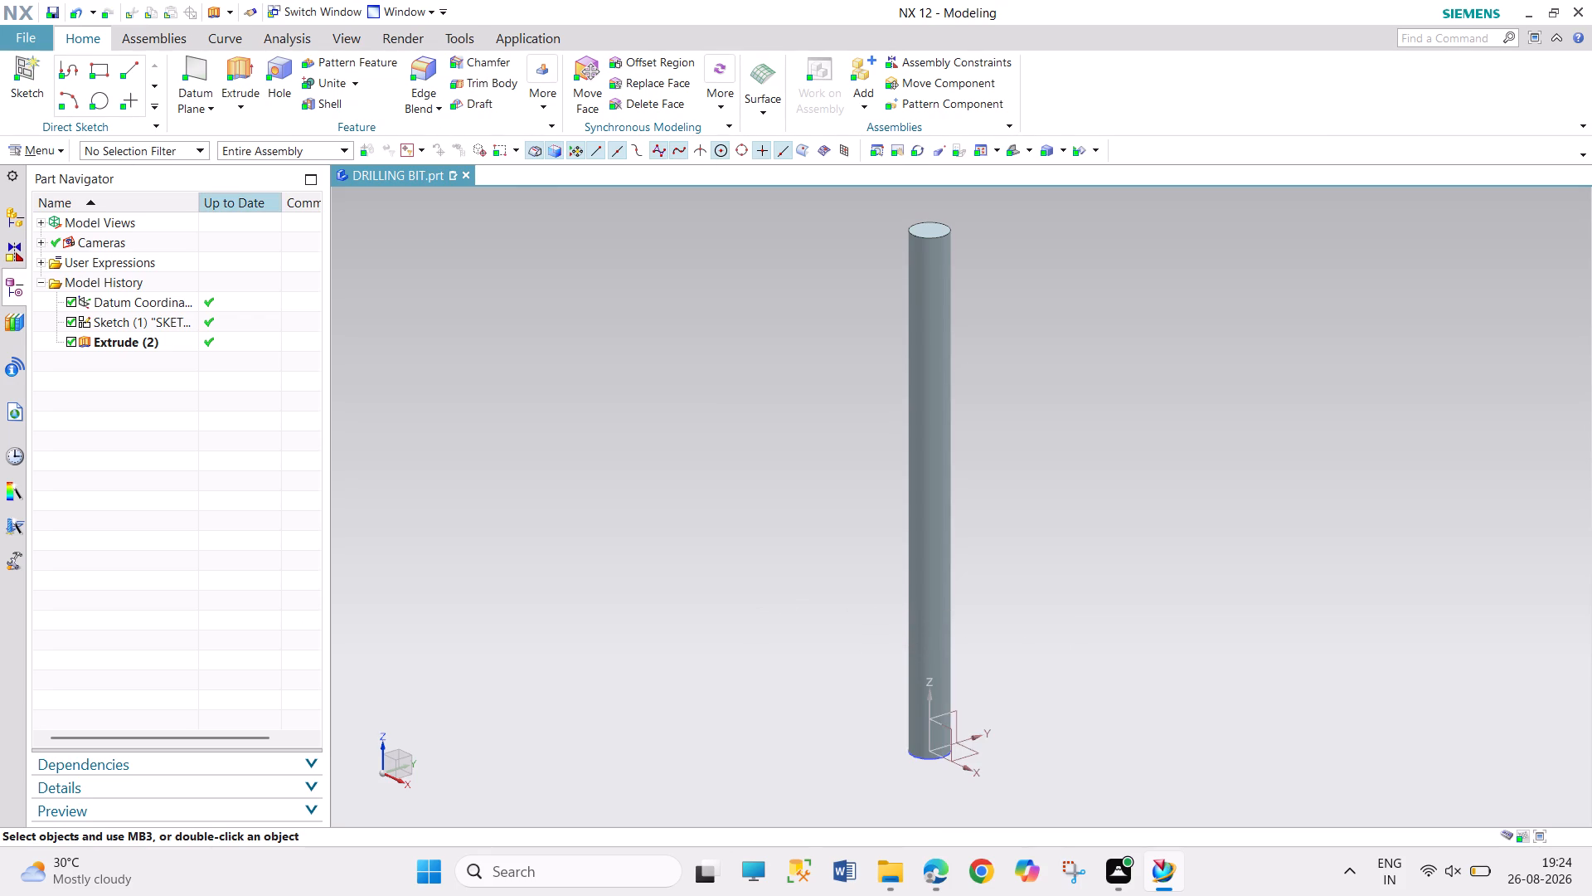
Create a sketch in the task environment on the cylinder's top circular face.
click(63, 152)
click(76, 240)
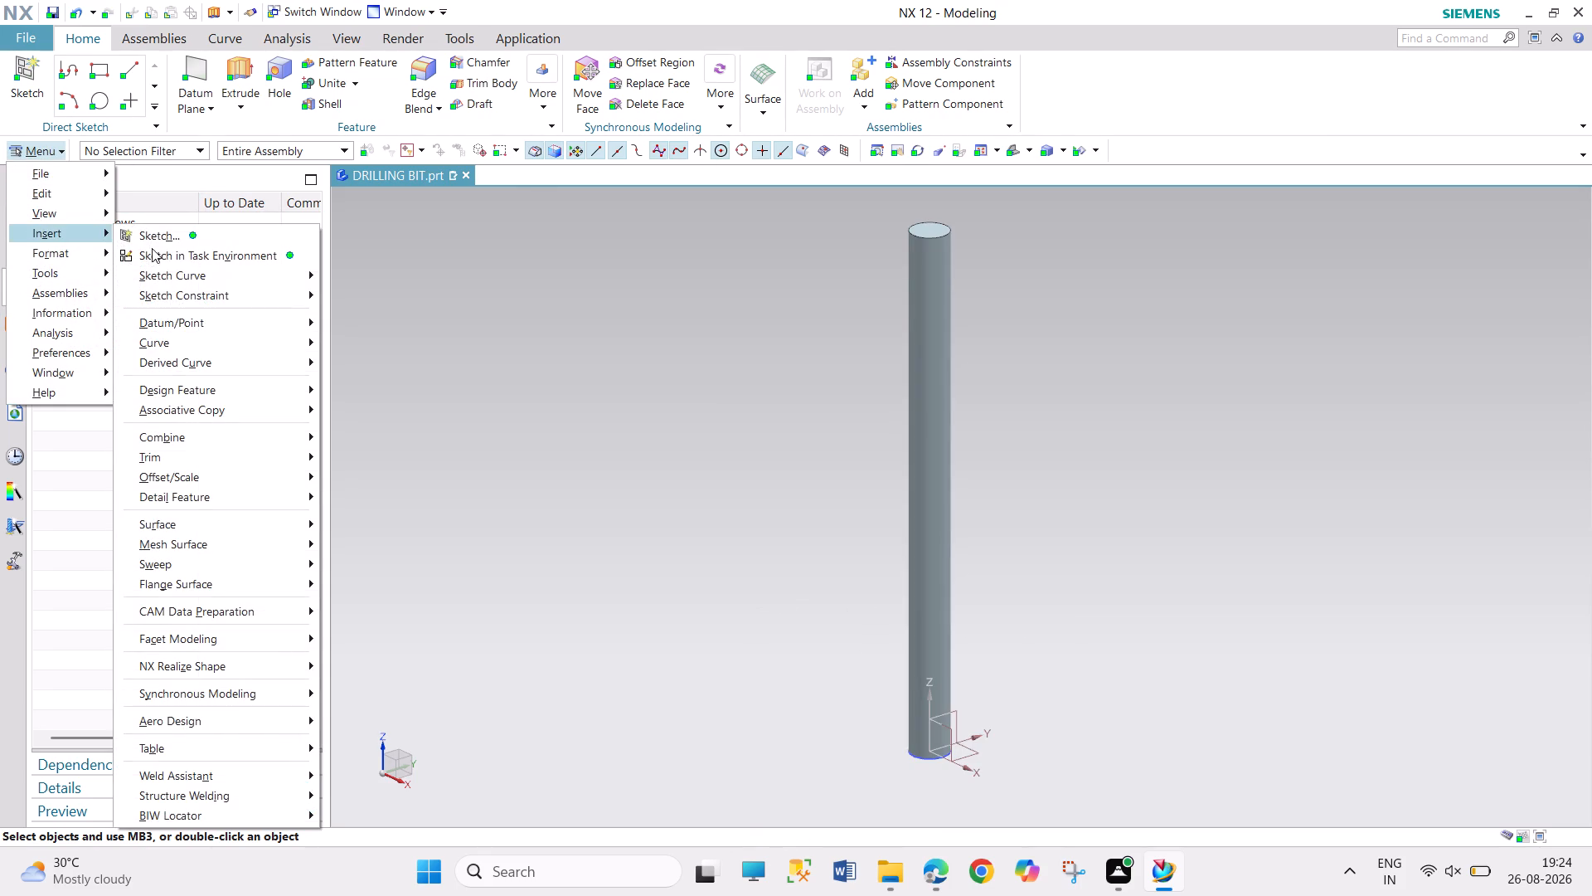
click(165, 253)
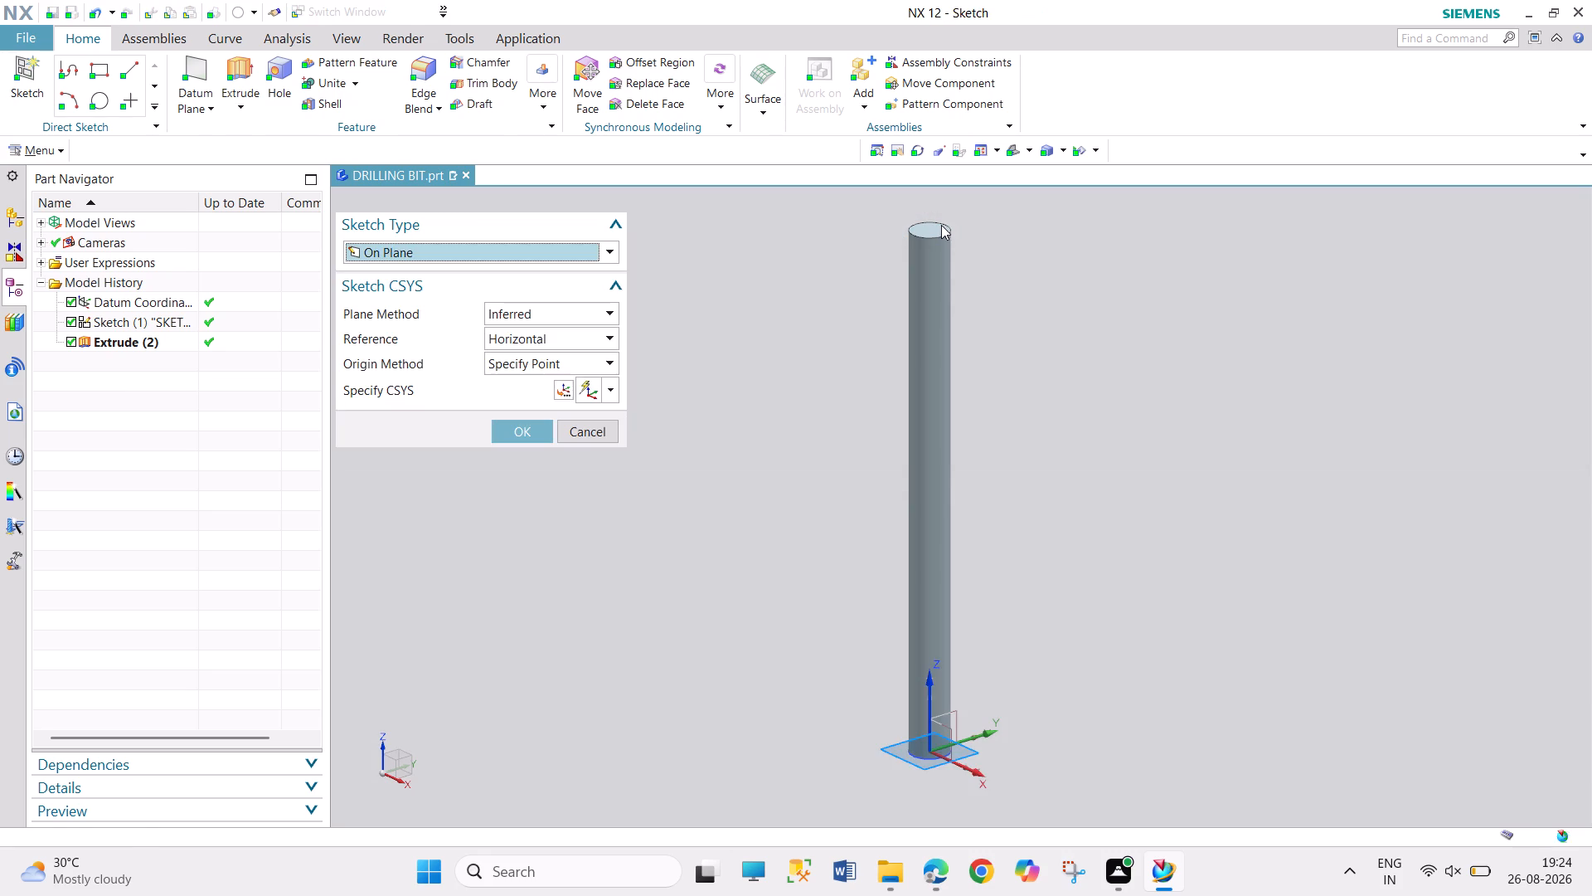
click(934, 227)
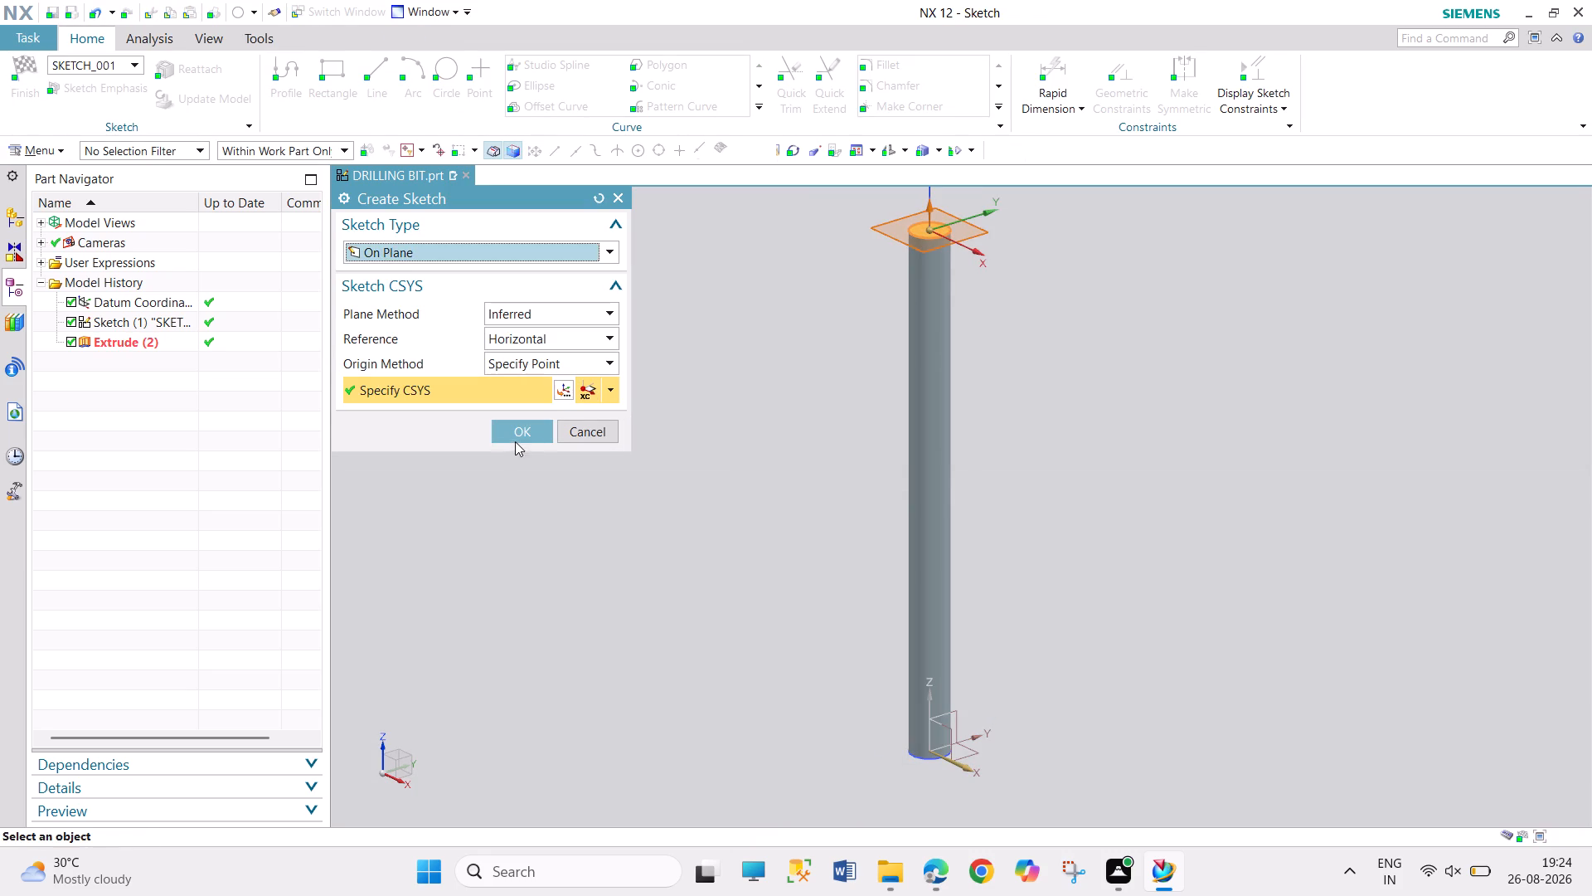
click(517, 431)
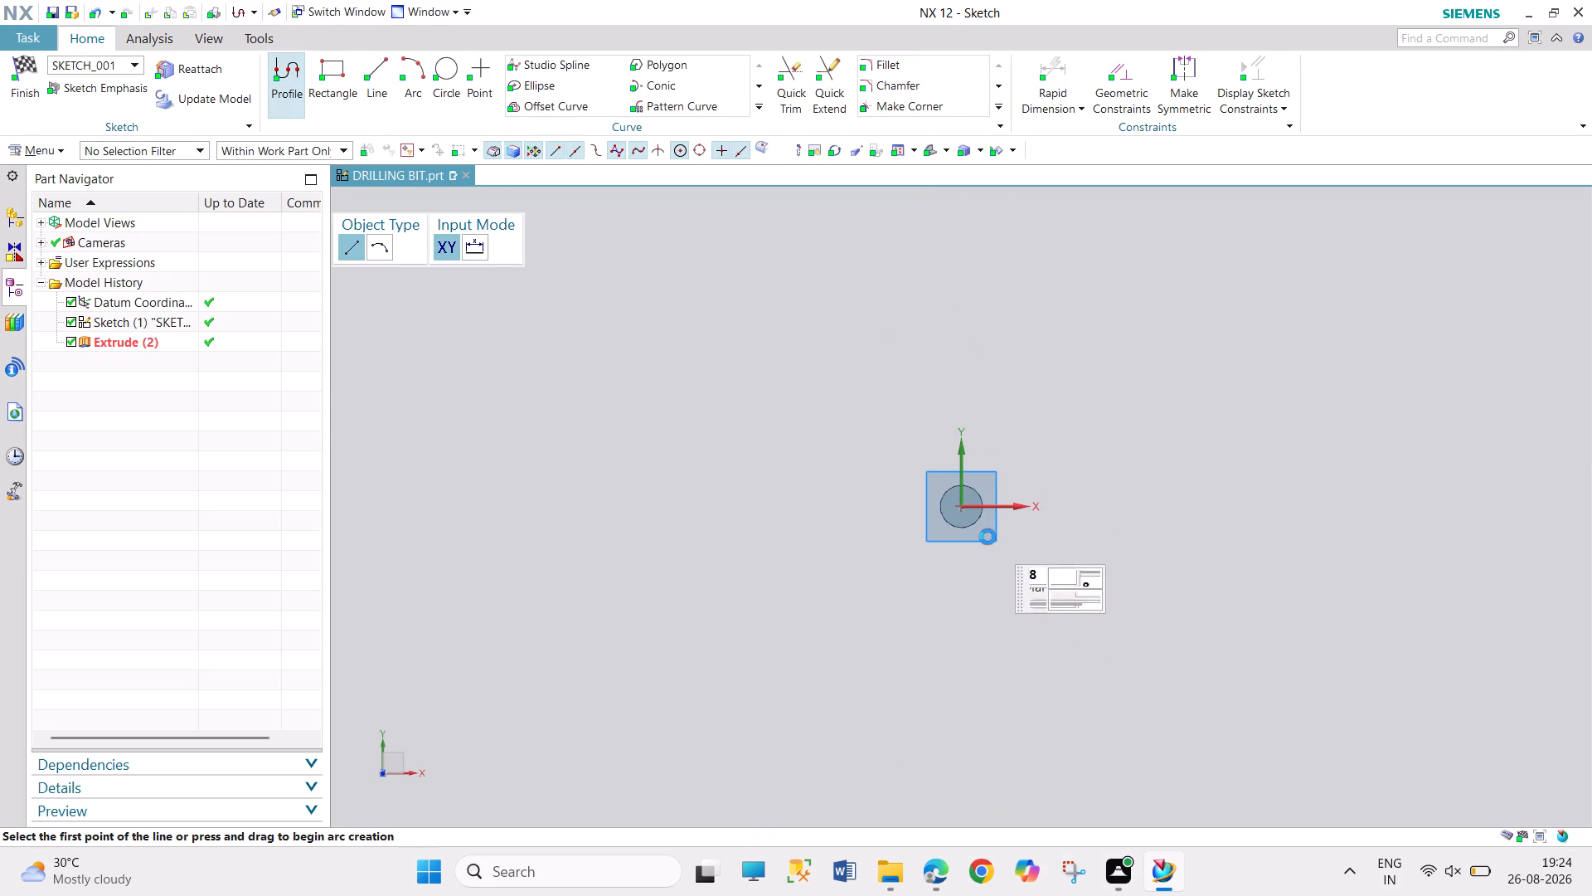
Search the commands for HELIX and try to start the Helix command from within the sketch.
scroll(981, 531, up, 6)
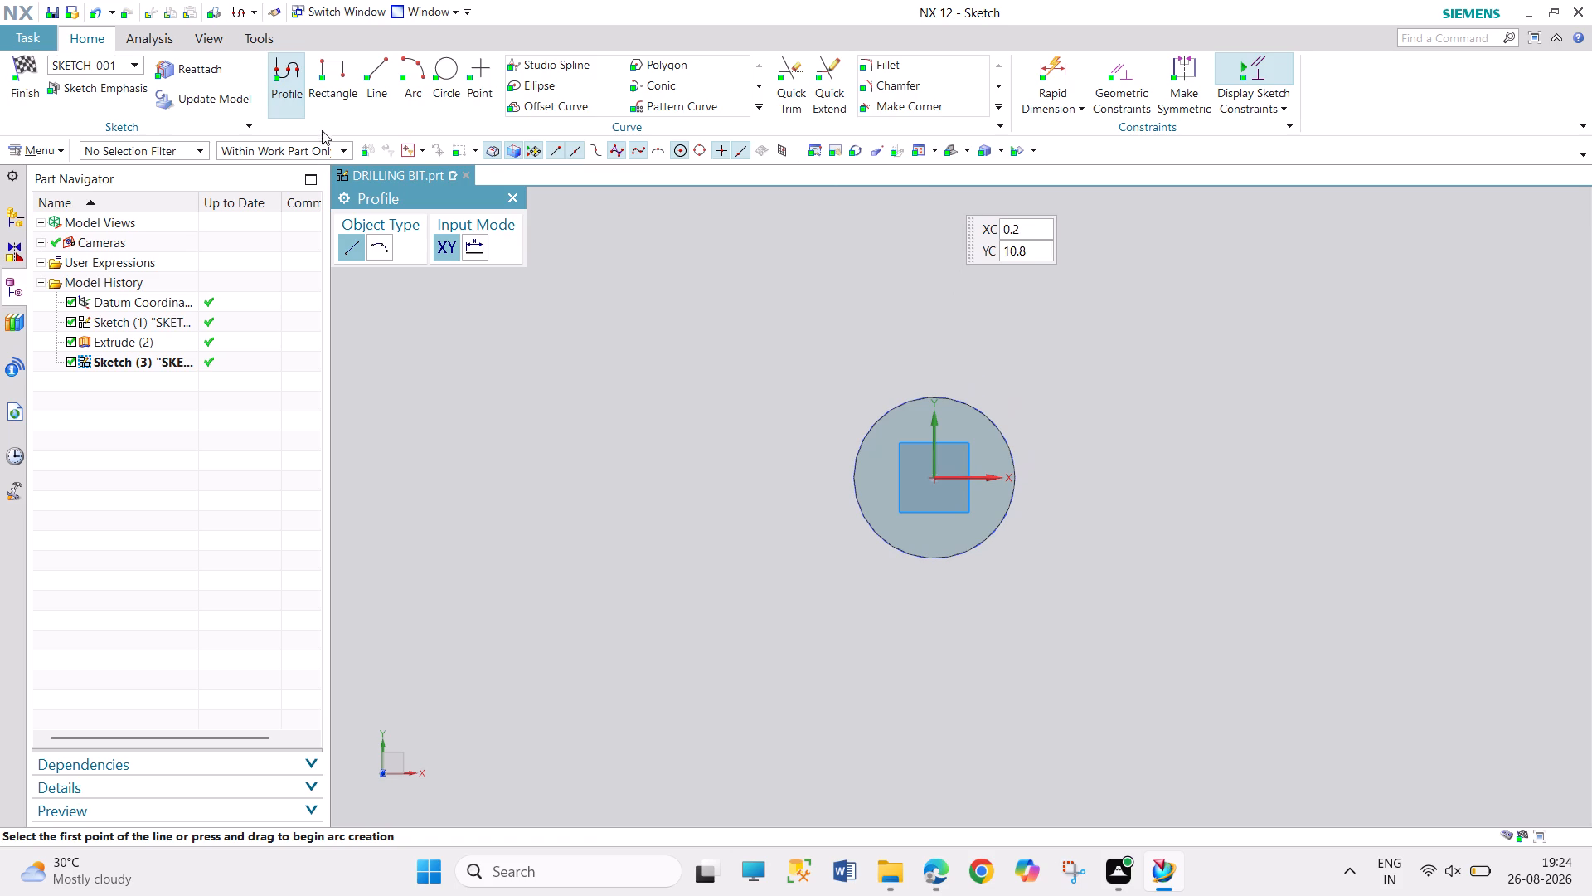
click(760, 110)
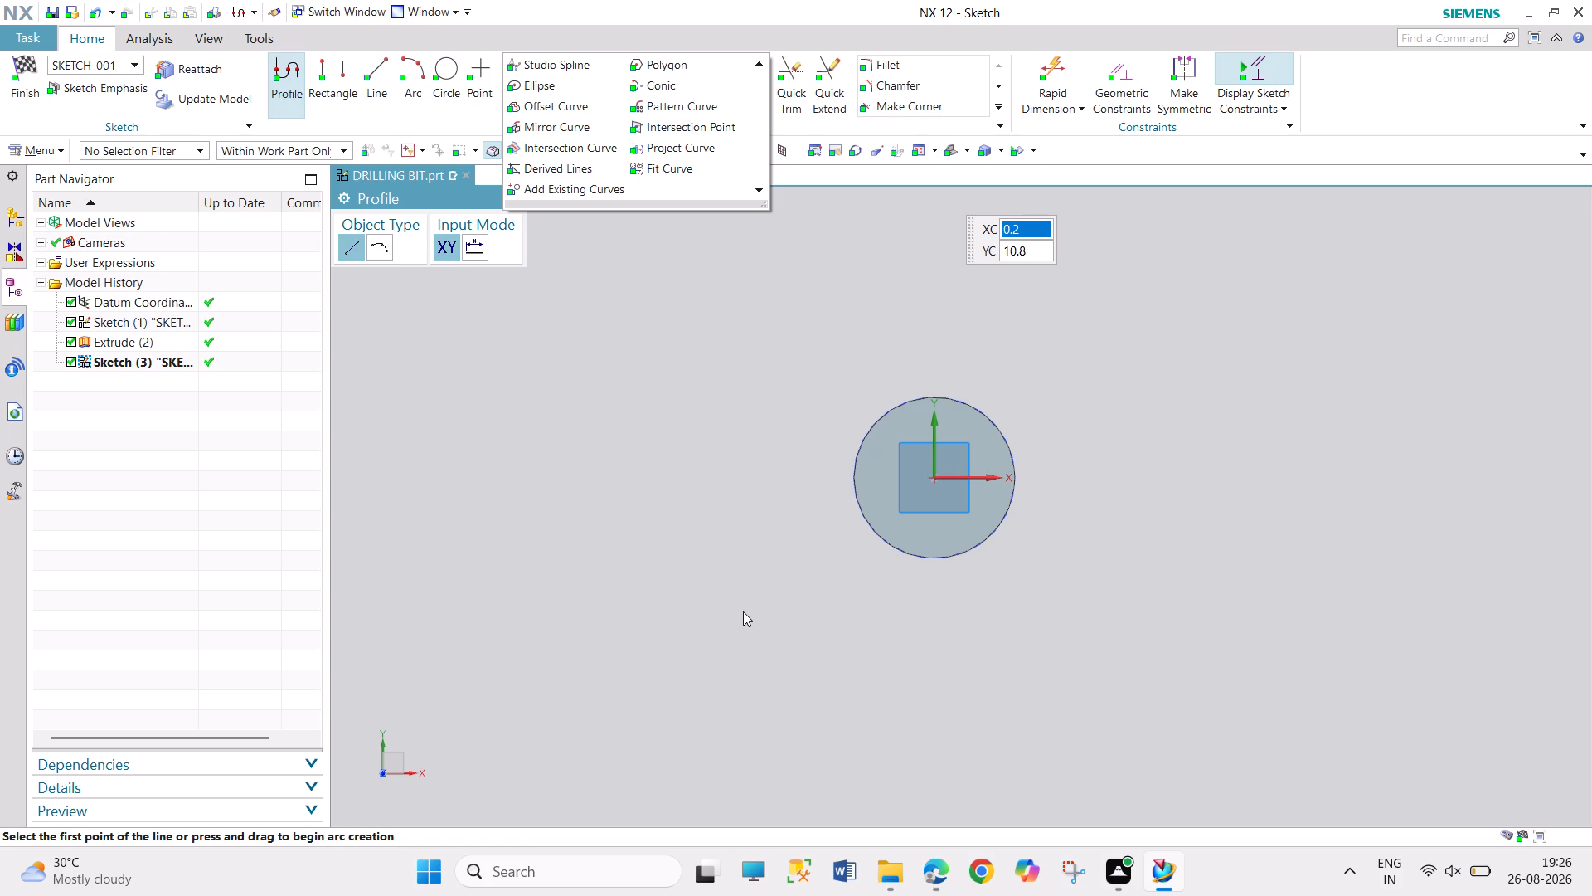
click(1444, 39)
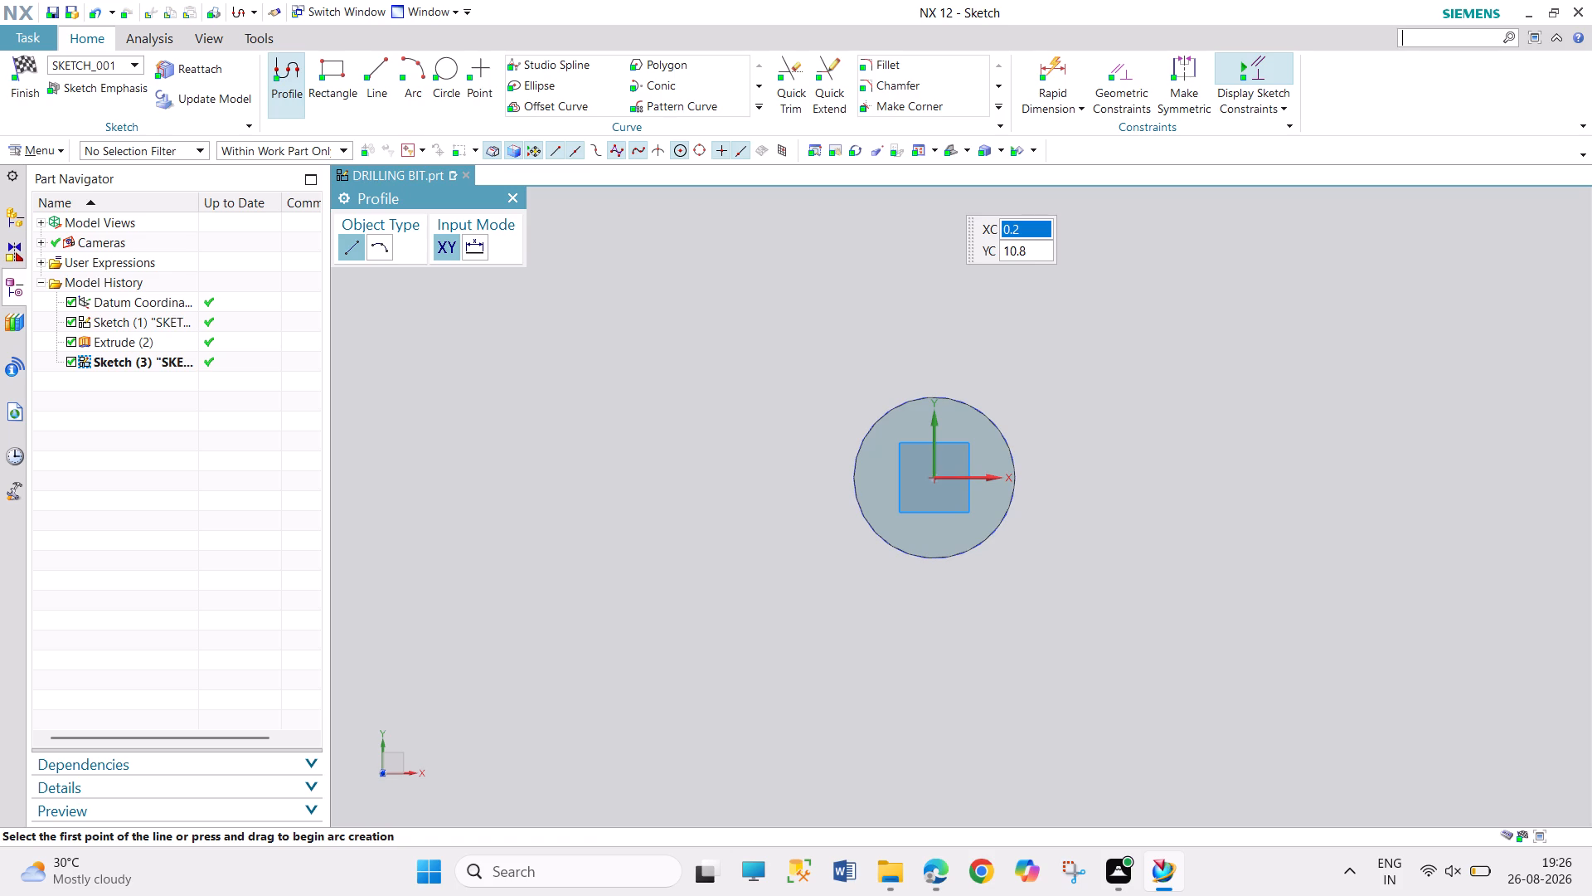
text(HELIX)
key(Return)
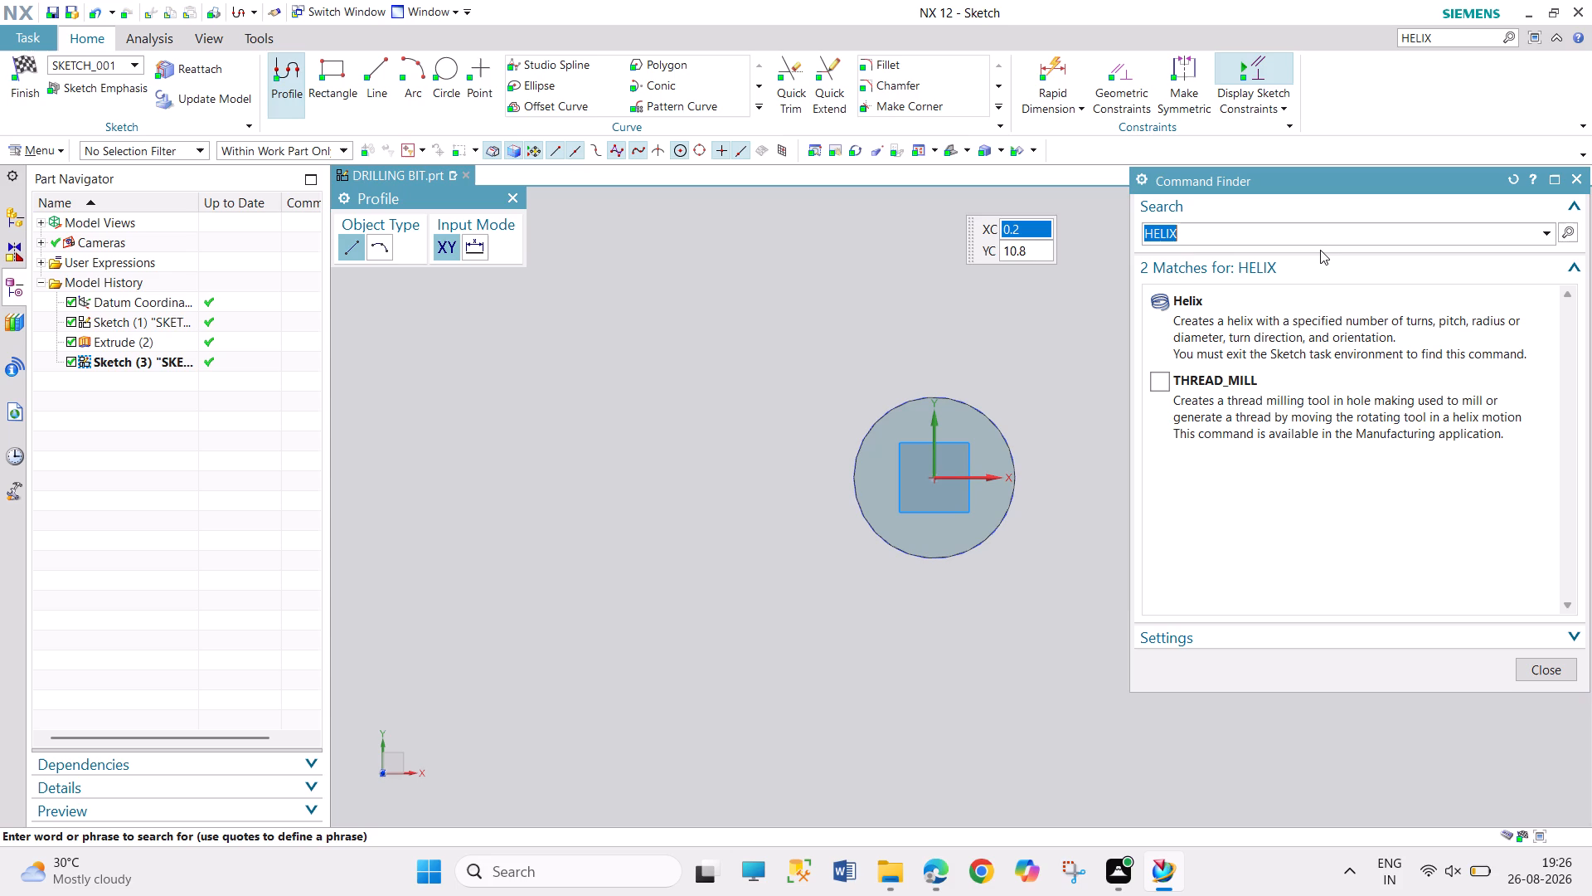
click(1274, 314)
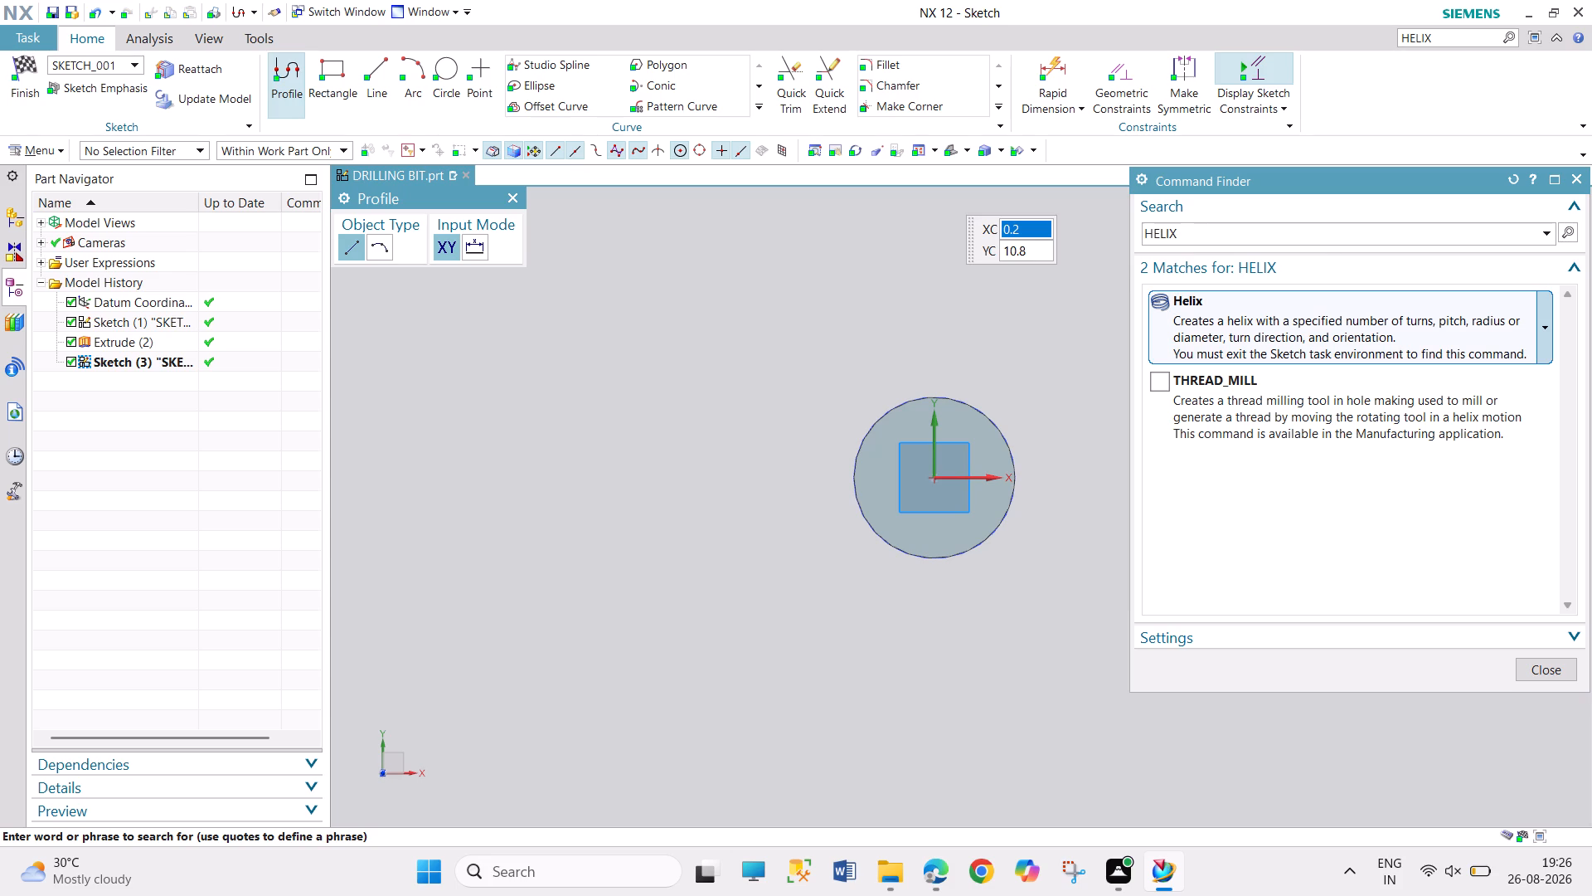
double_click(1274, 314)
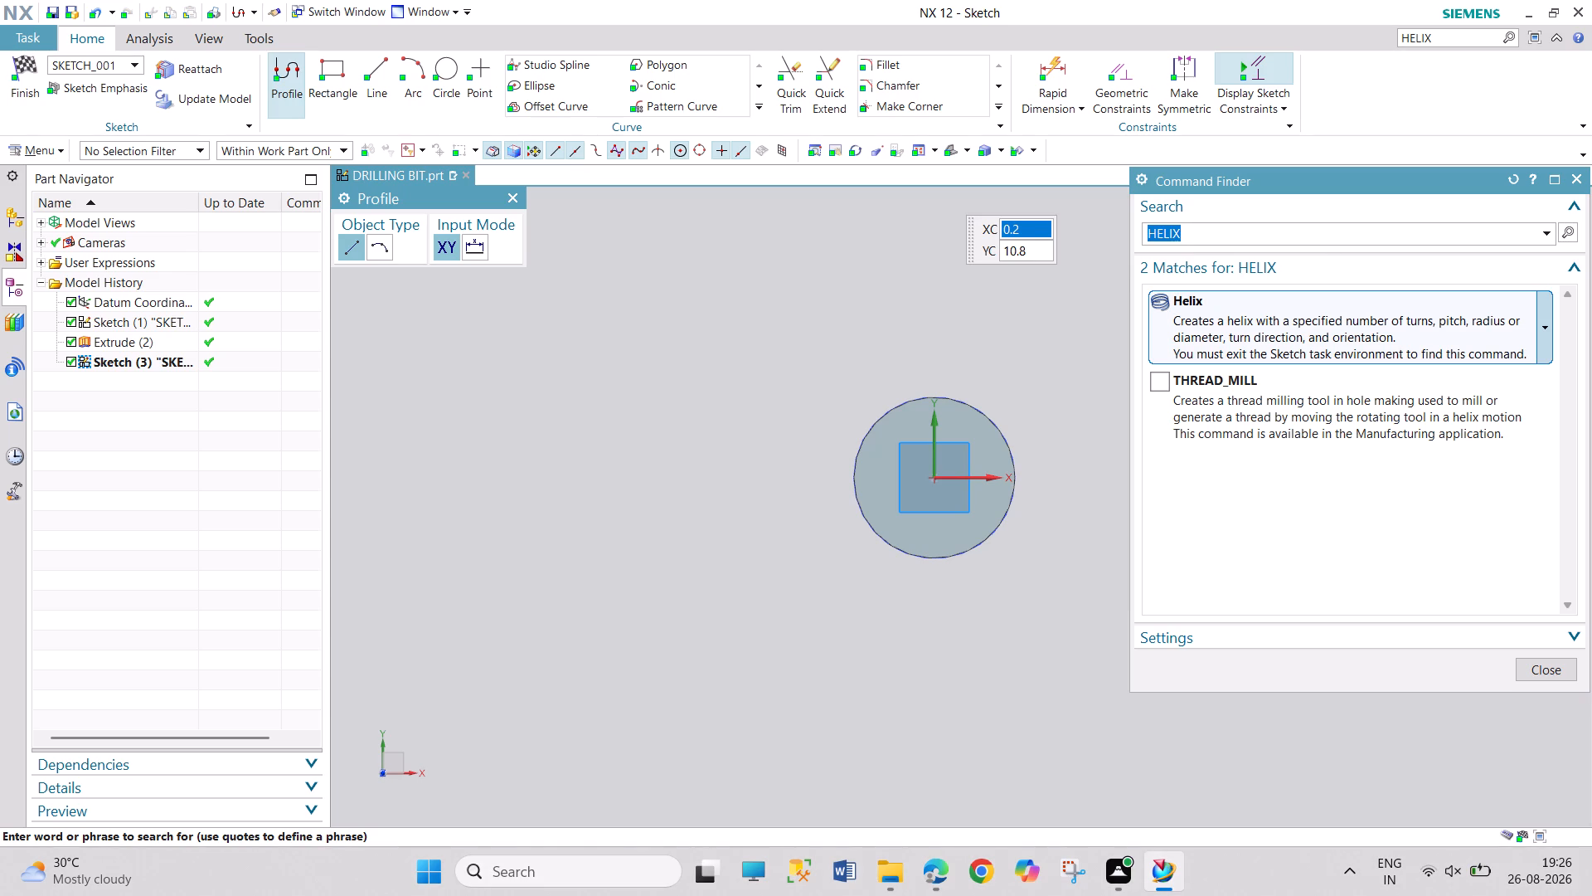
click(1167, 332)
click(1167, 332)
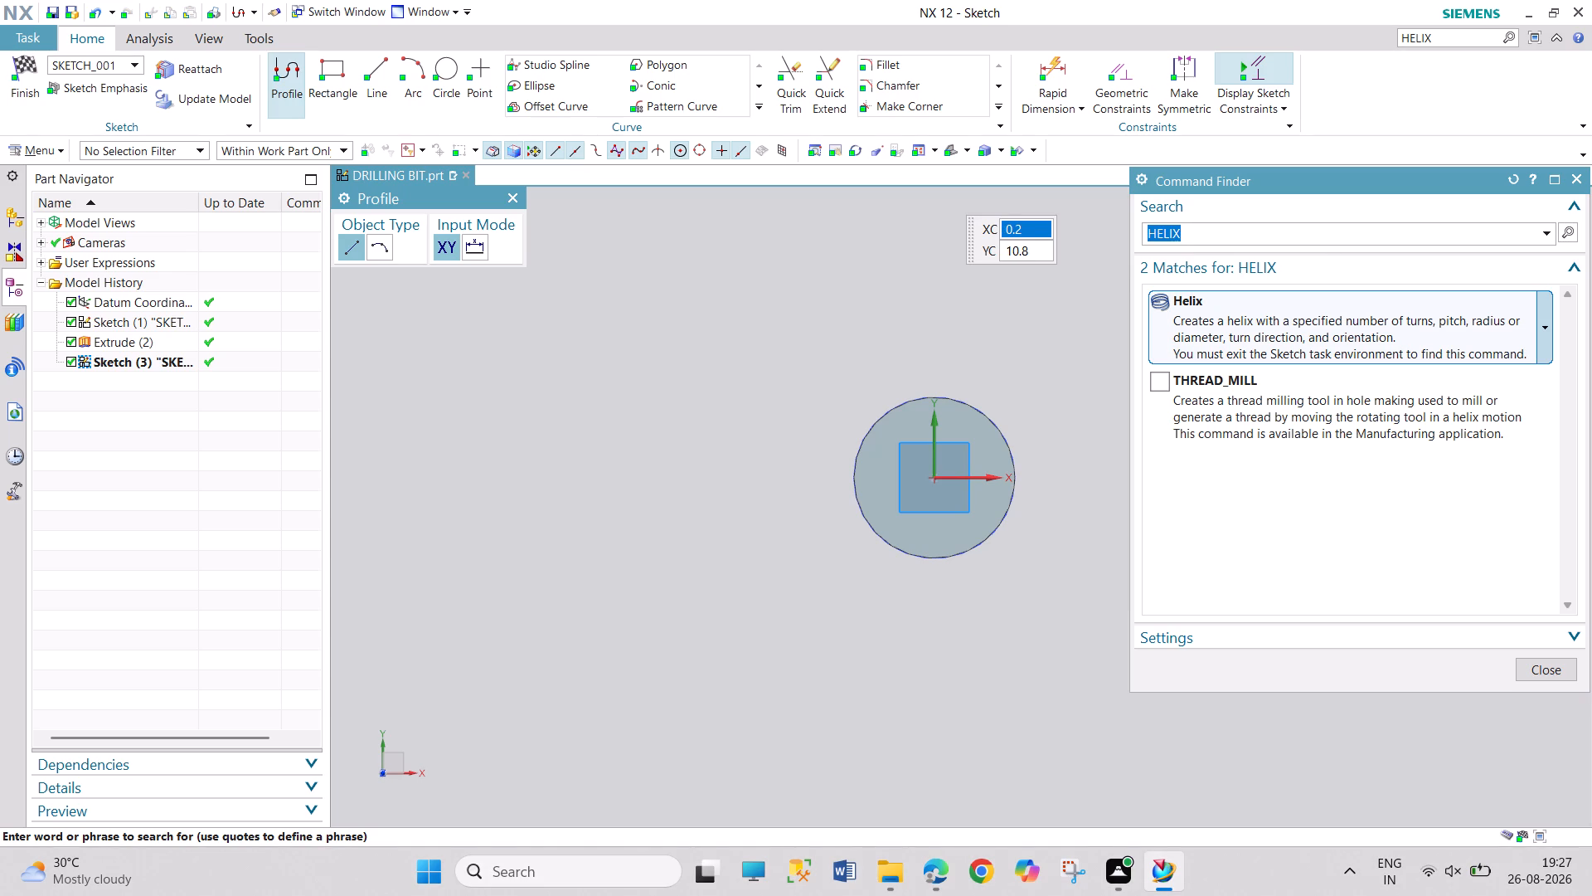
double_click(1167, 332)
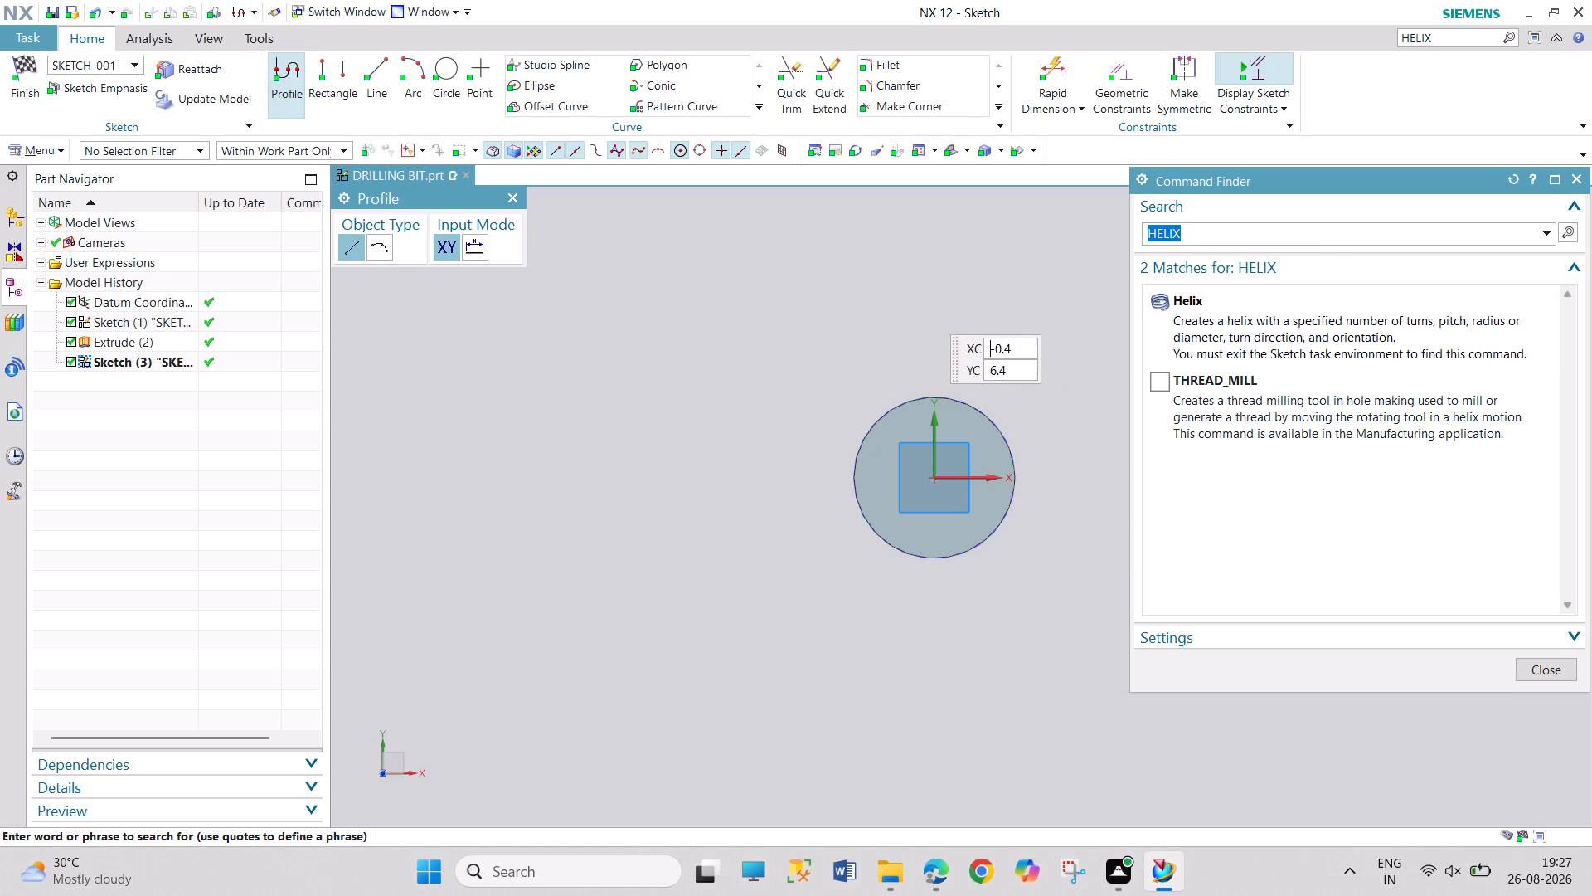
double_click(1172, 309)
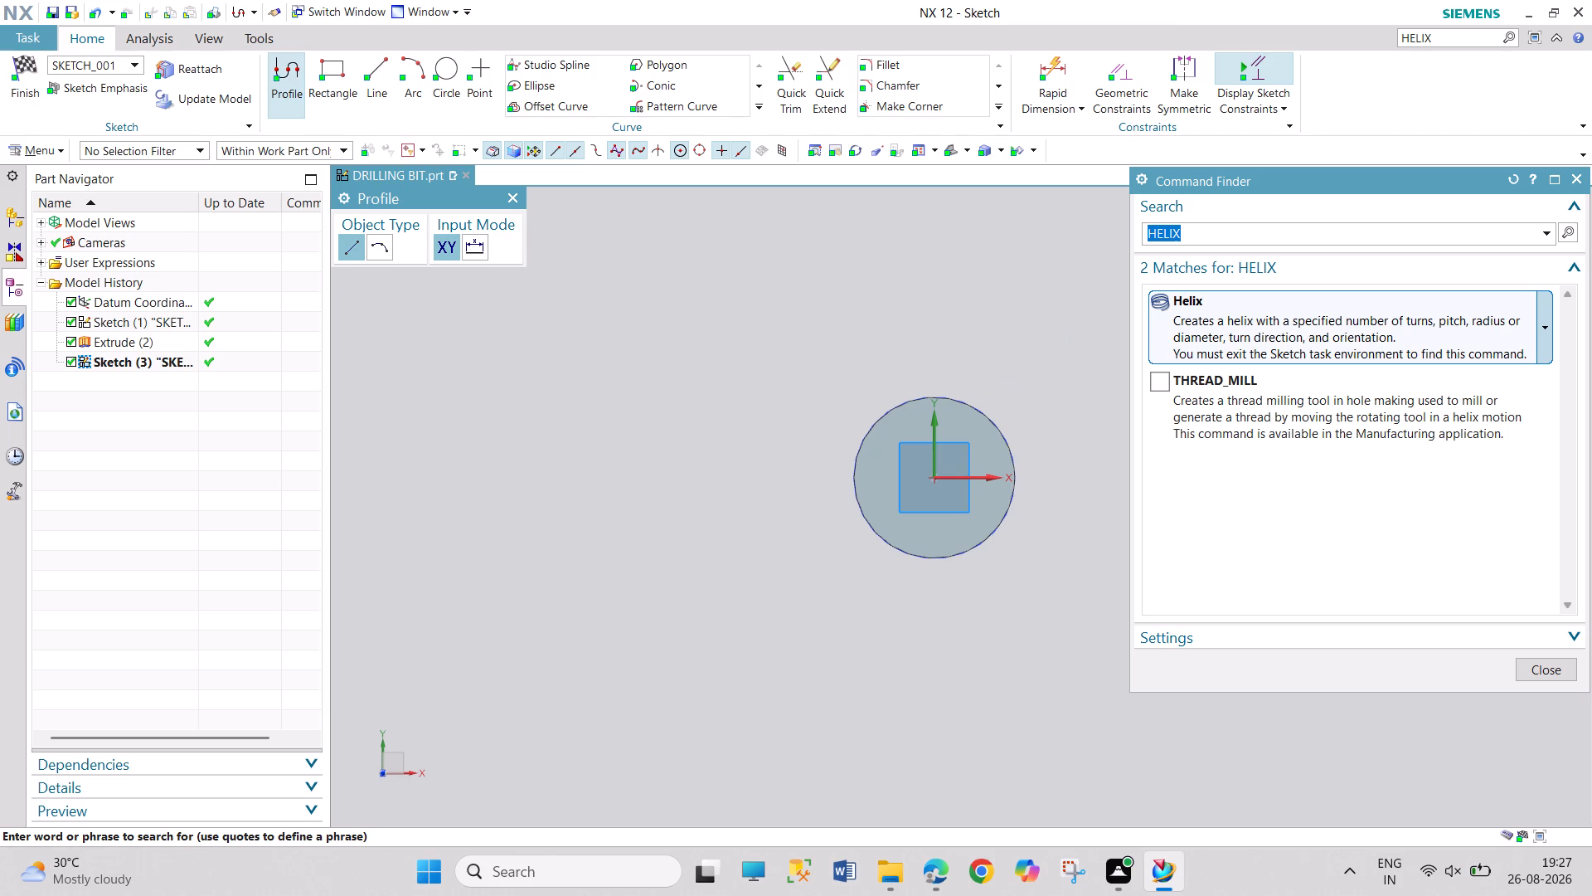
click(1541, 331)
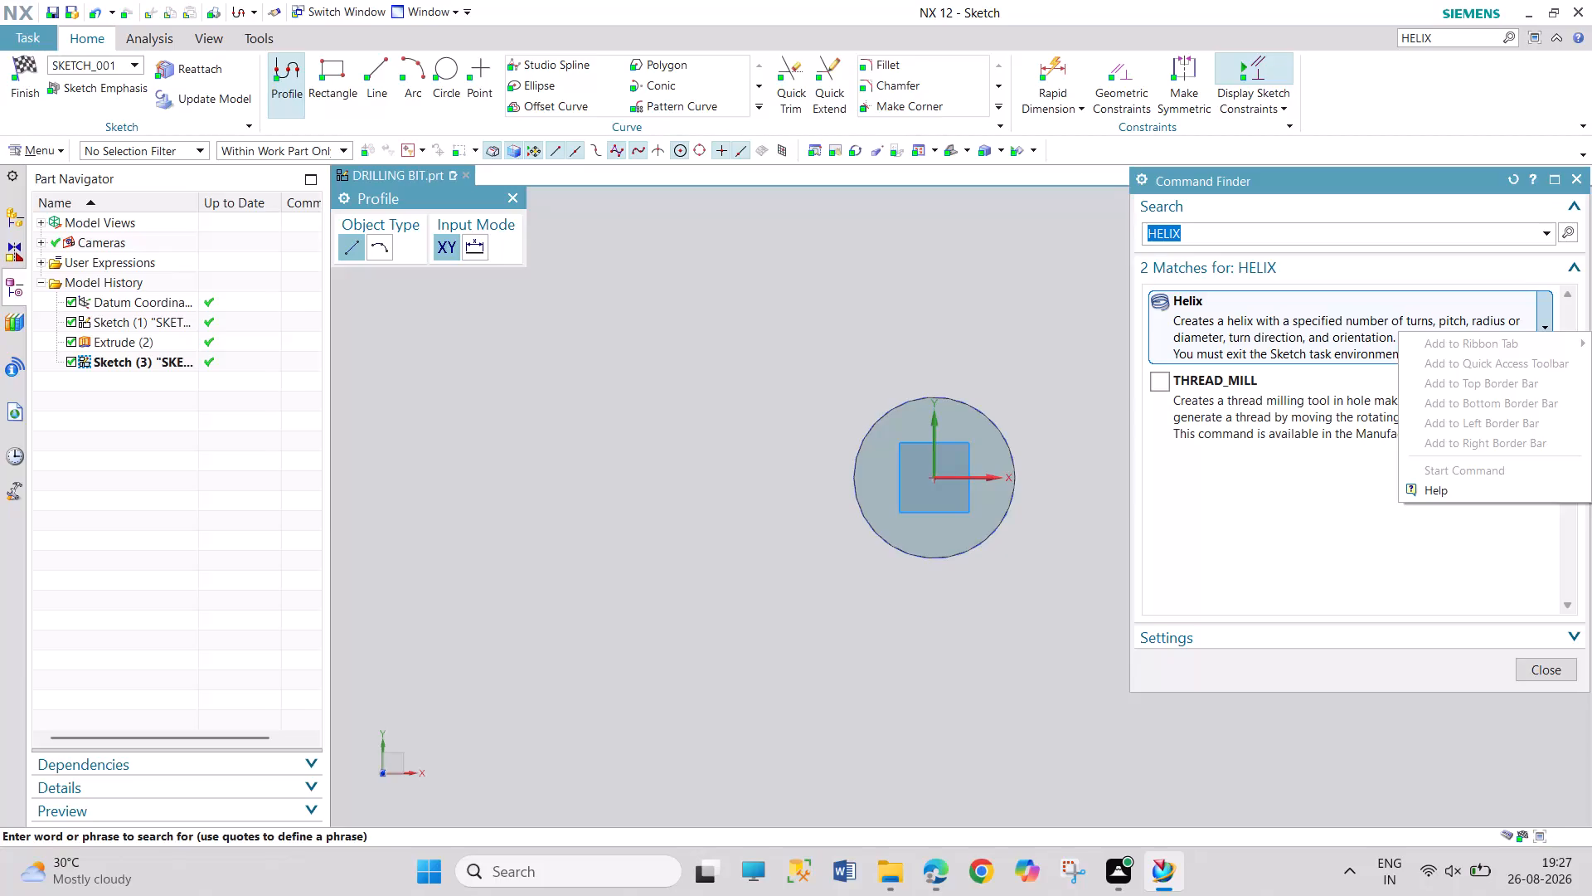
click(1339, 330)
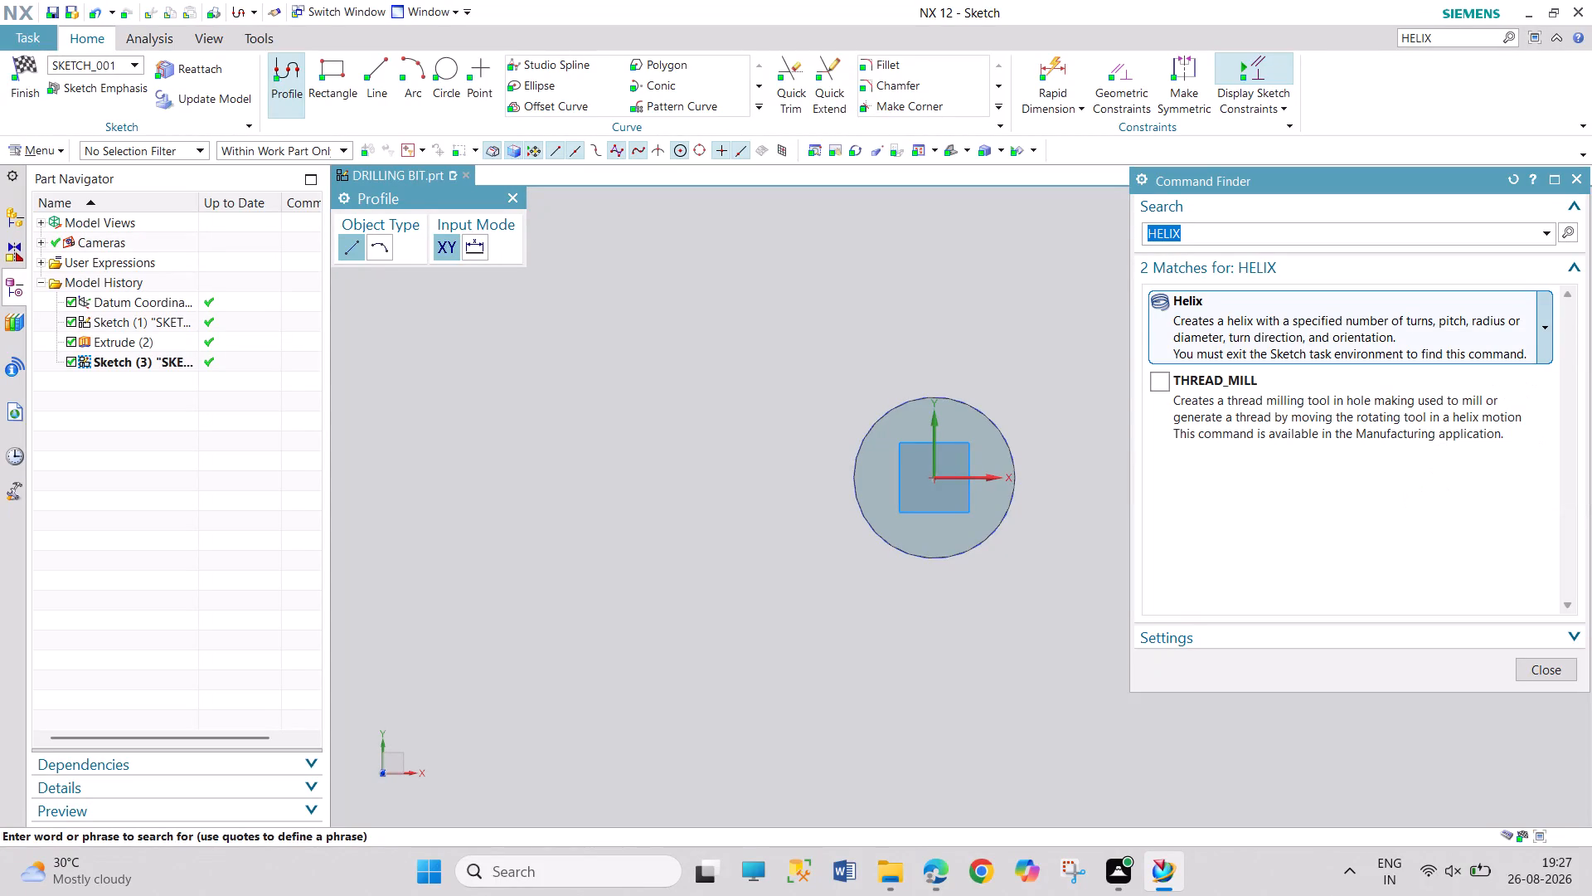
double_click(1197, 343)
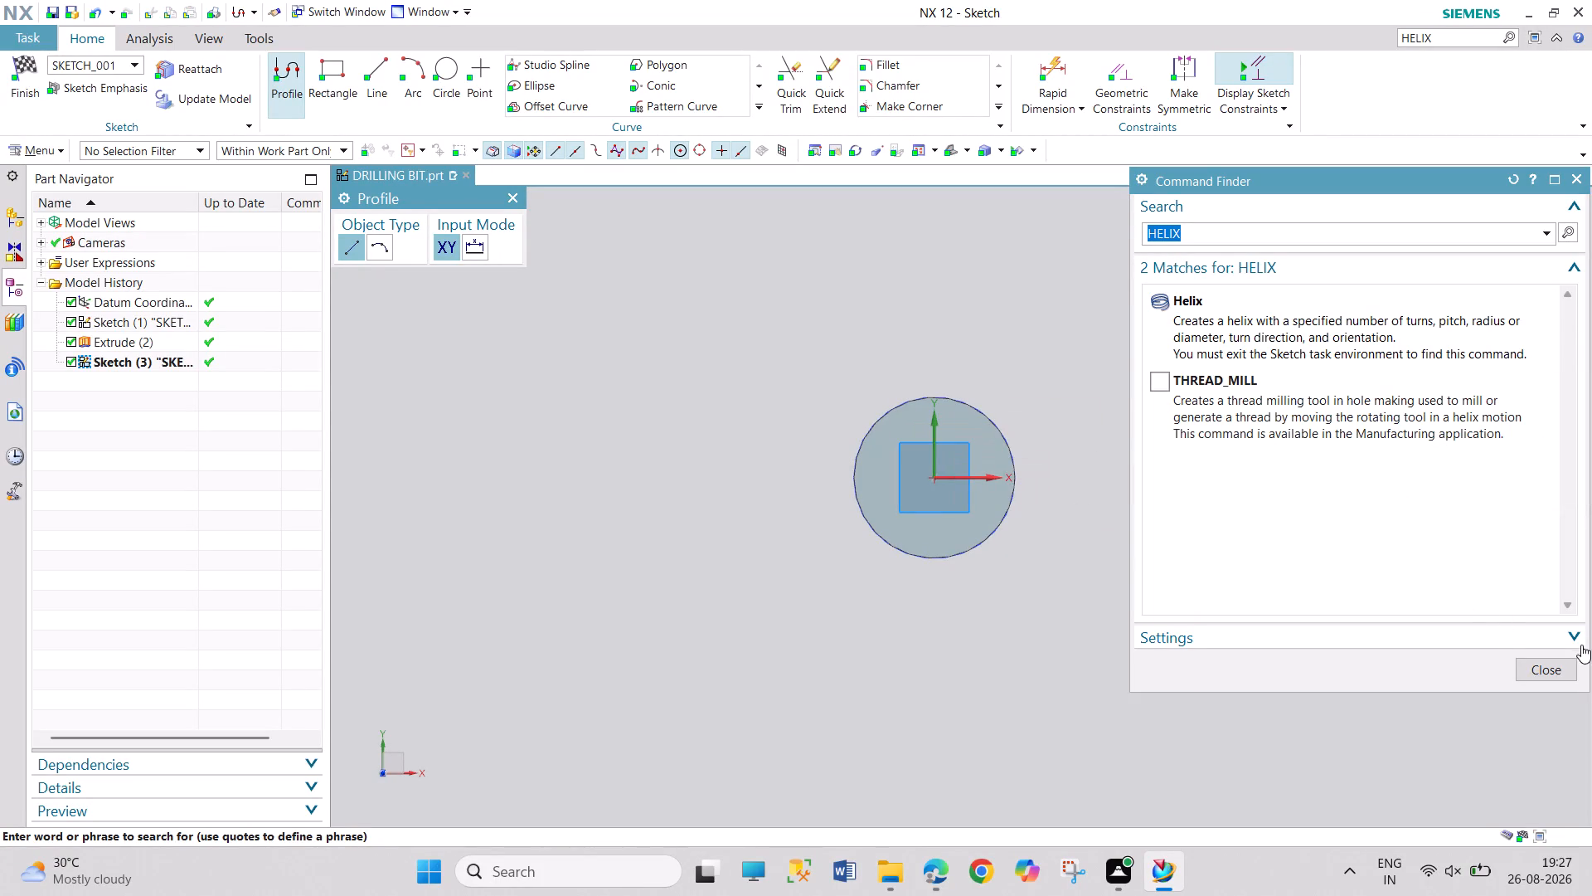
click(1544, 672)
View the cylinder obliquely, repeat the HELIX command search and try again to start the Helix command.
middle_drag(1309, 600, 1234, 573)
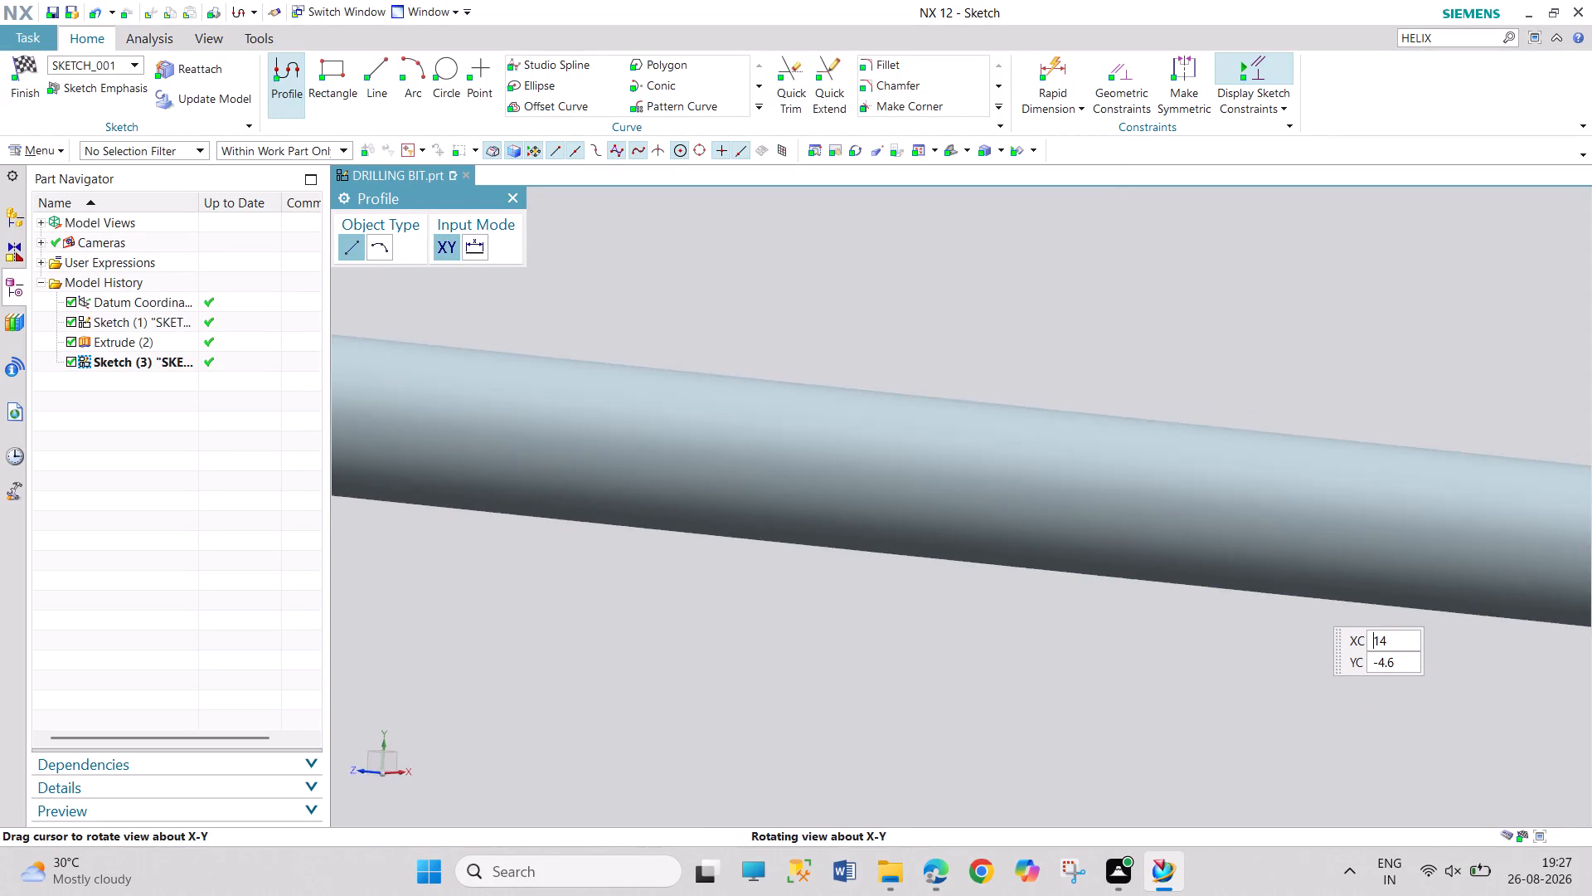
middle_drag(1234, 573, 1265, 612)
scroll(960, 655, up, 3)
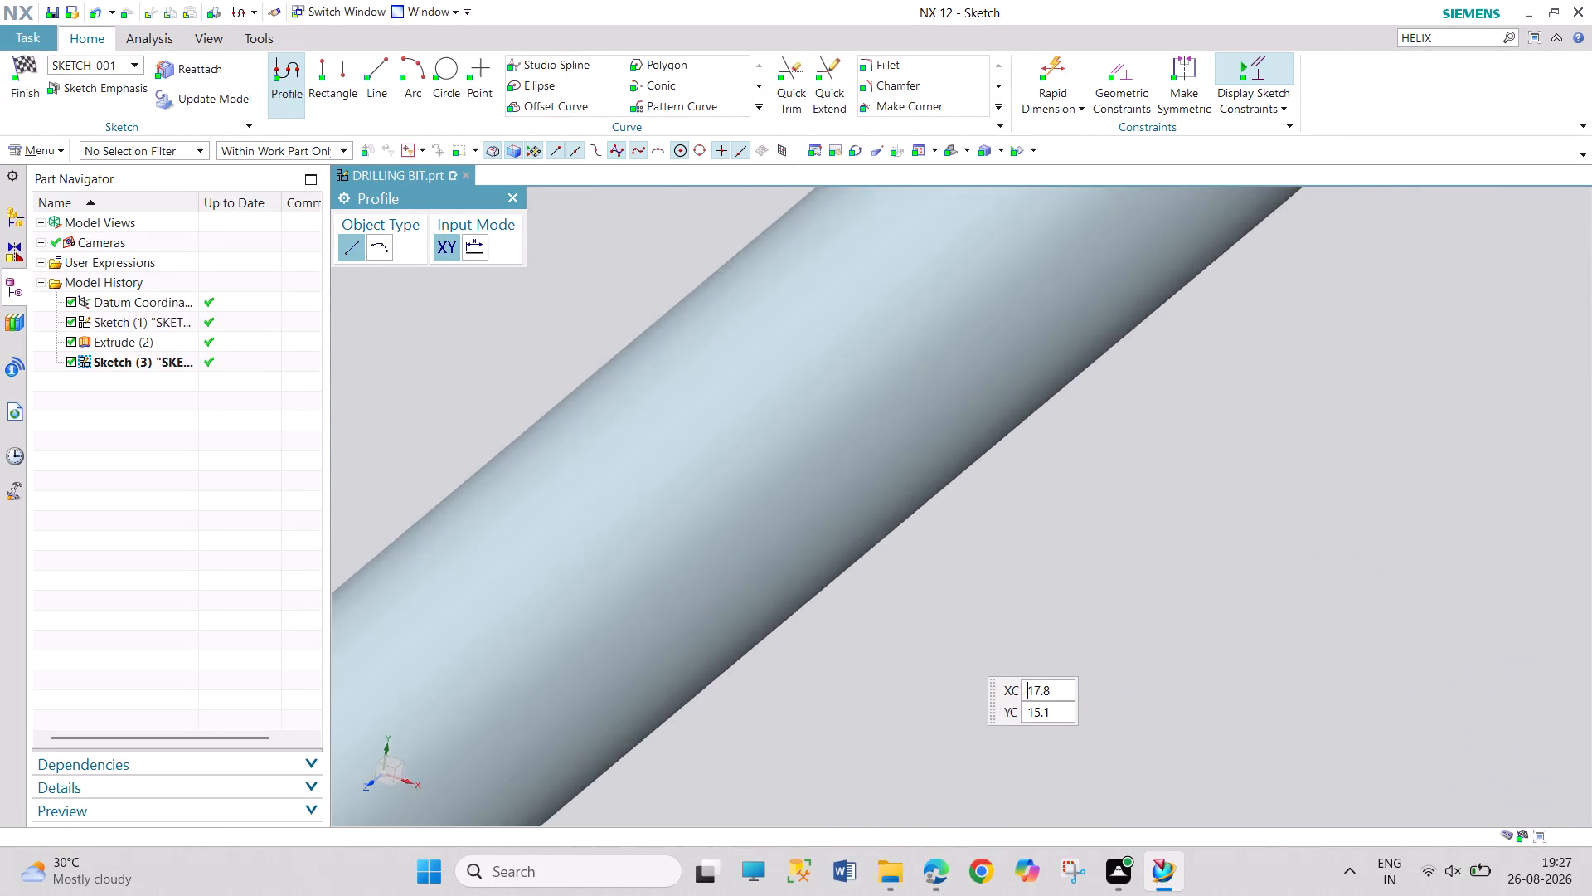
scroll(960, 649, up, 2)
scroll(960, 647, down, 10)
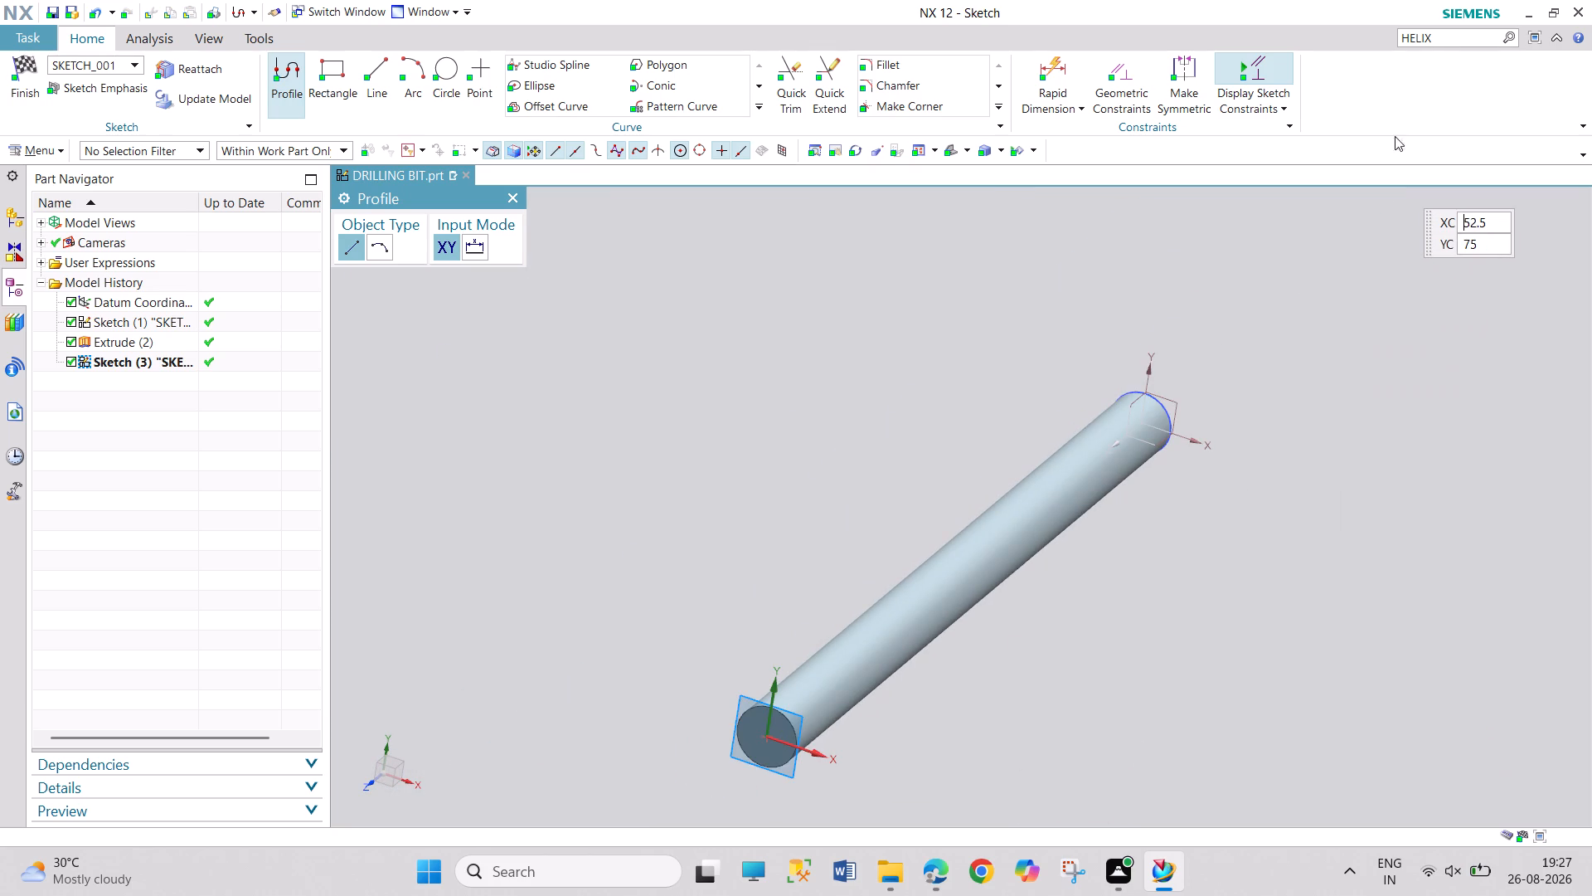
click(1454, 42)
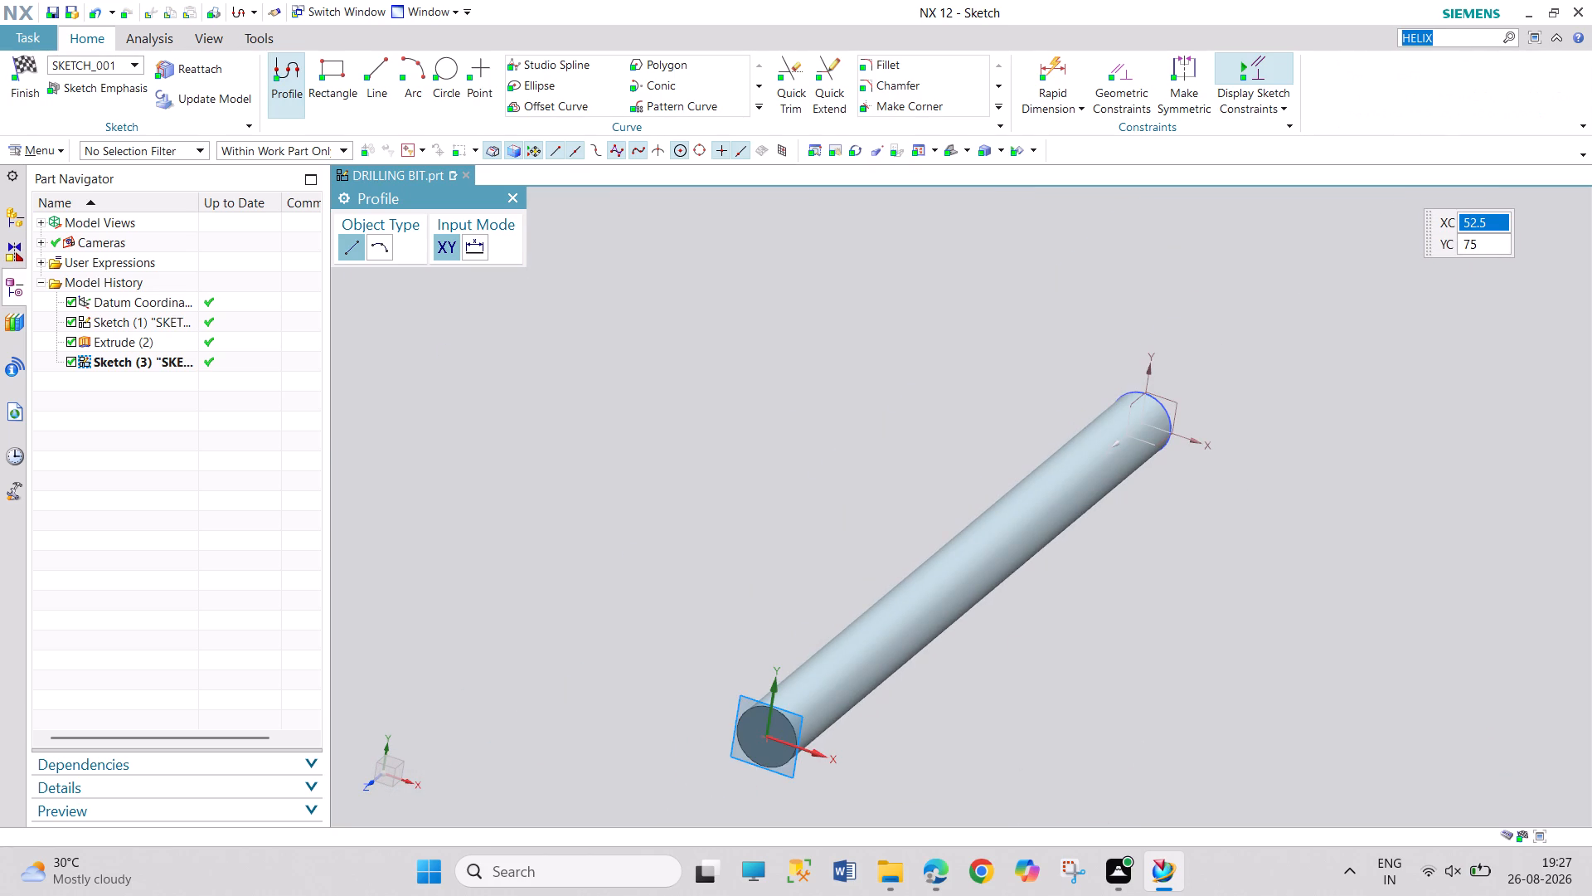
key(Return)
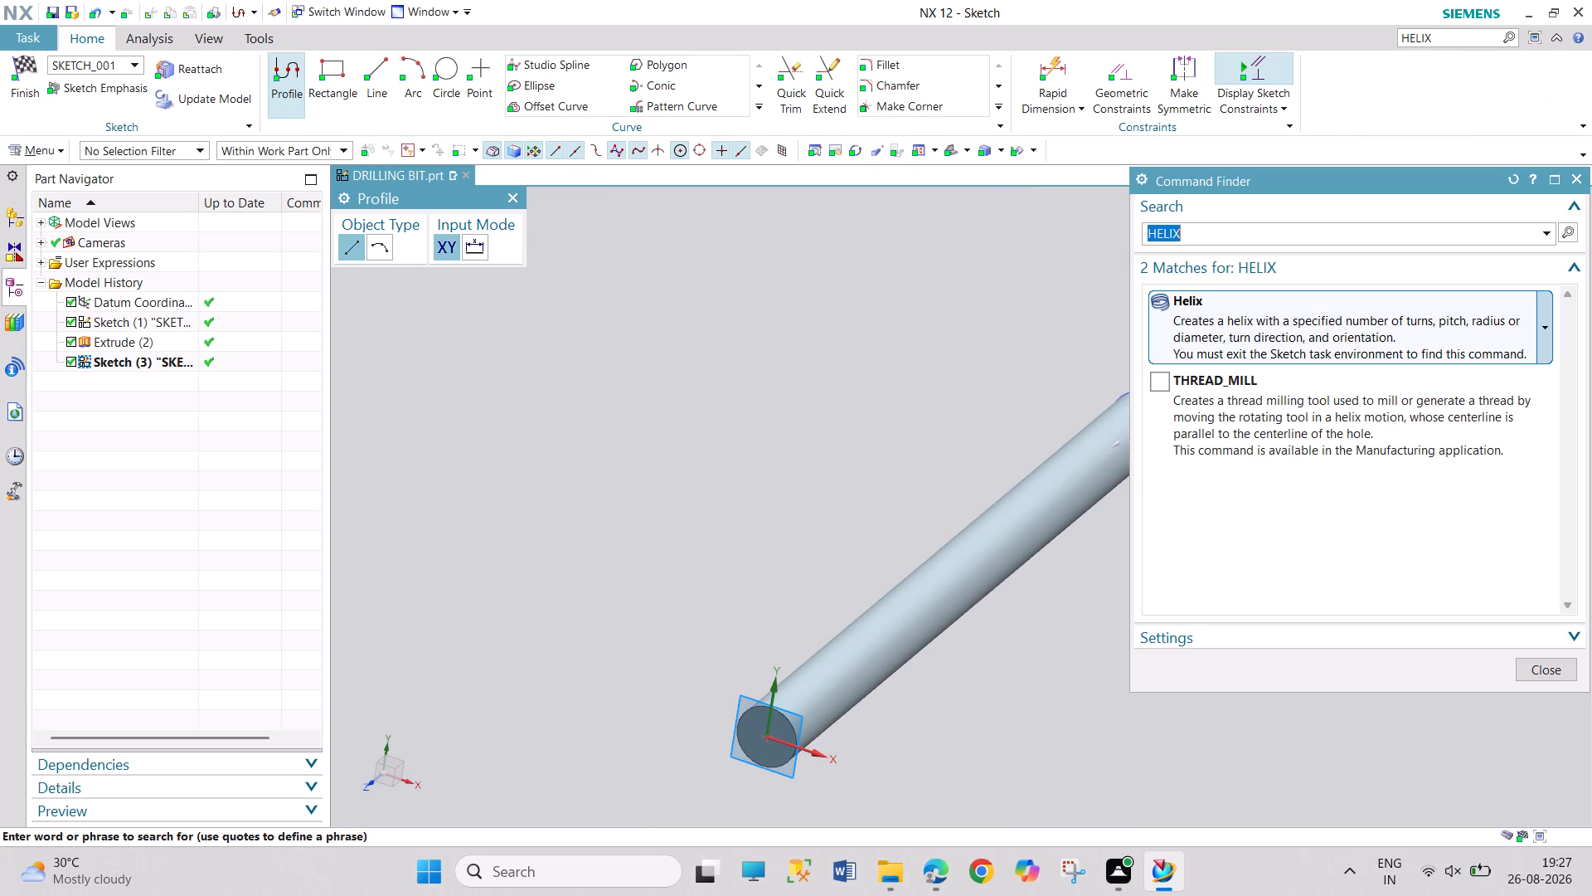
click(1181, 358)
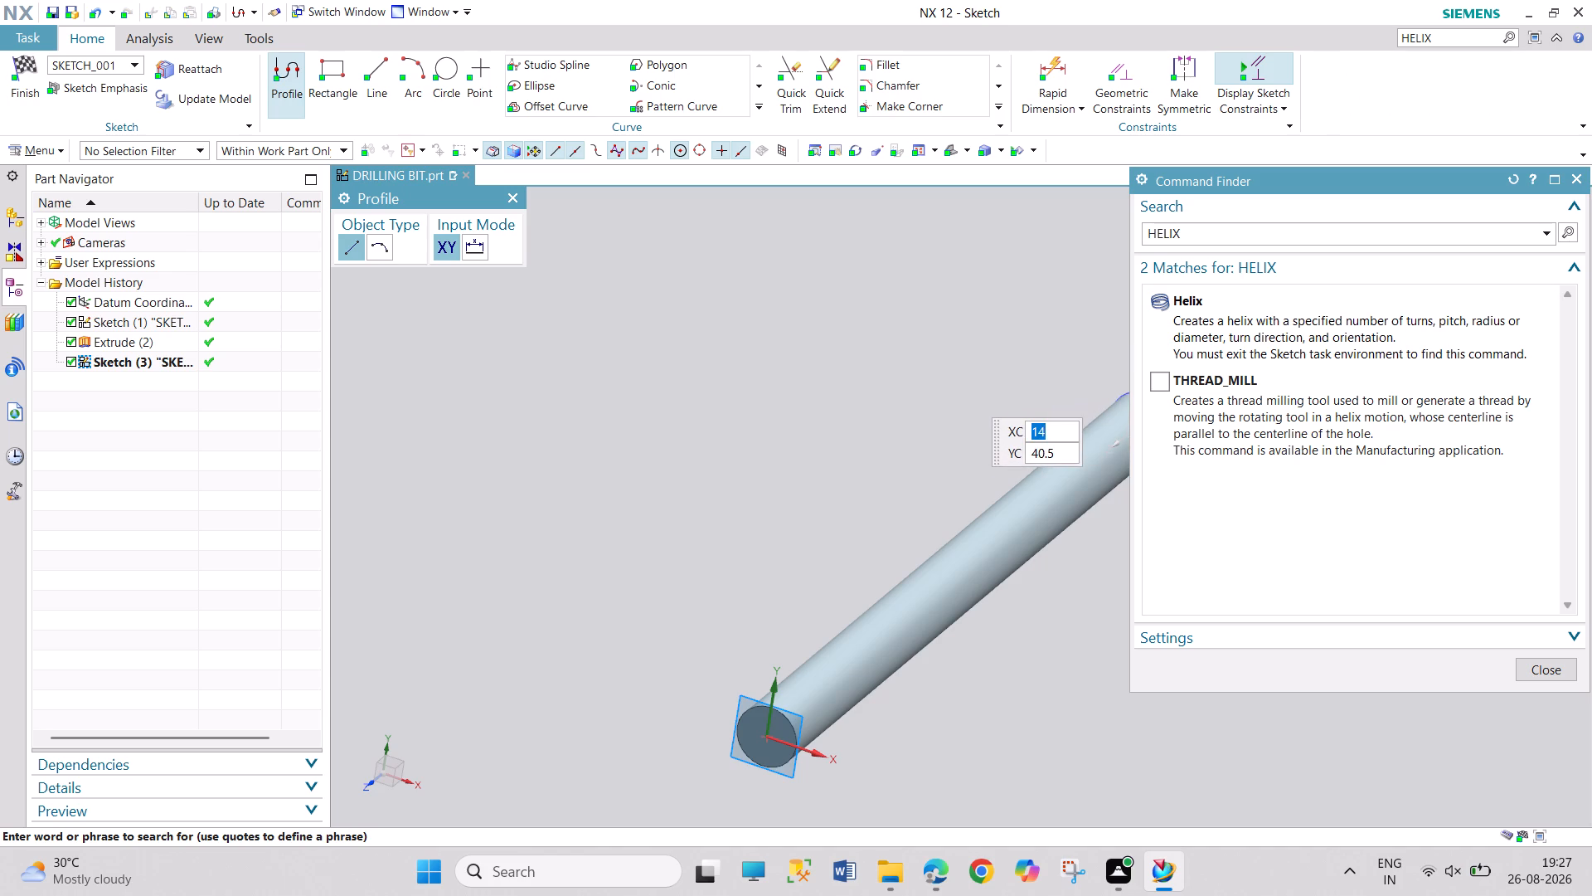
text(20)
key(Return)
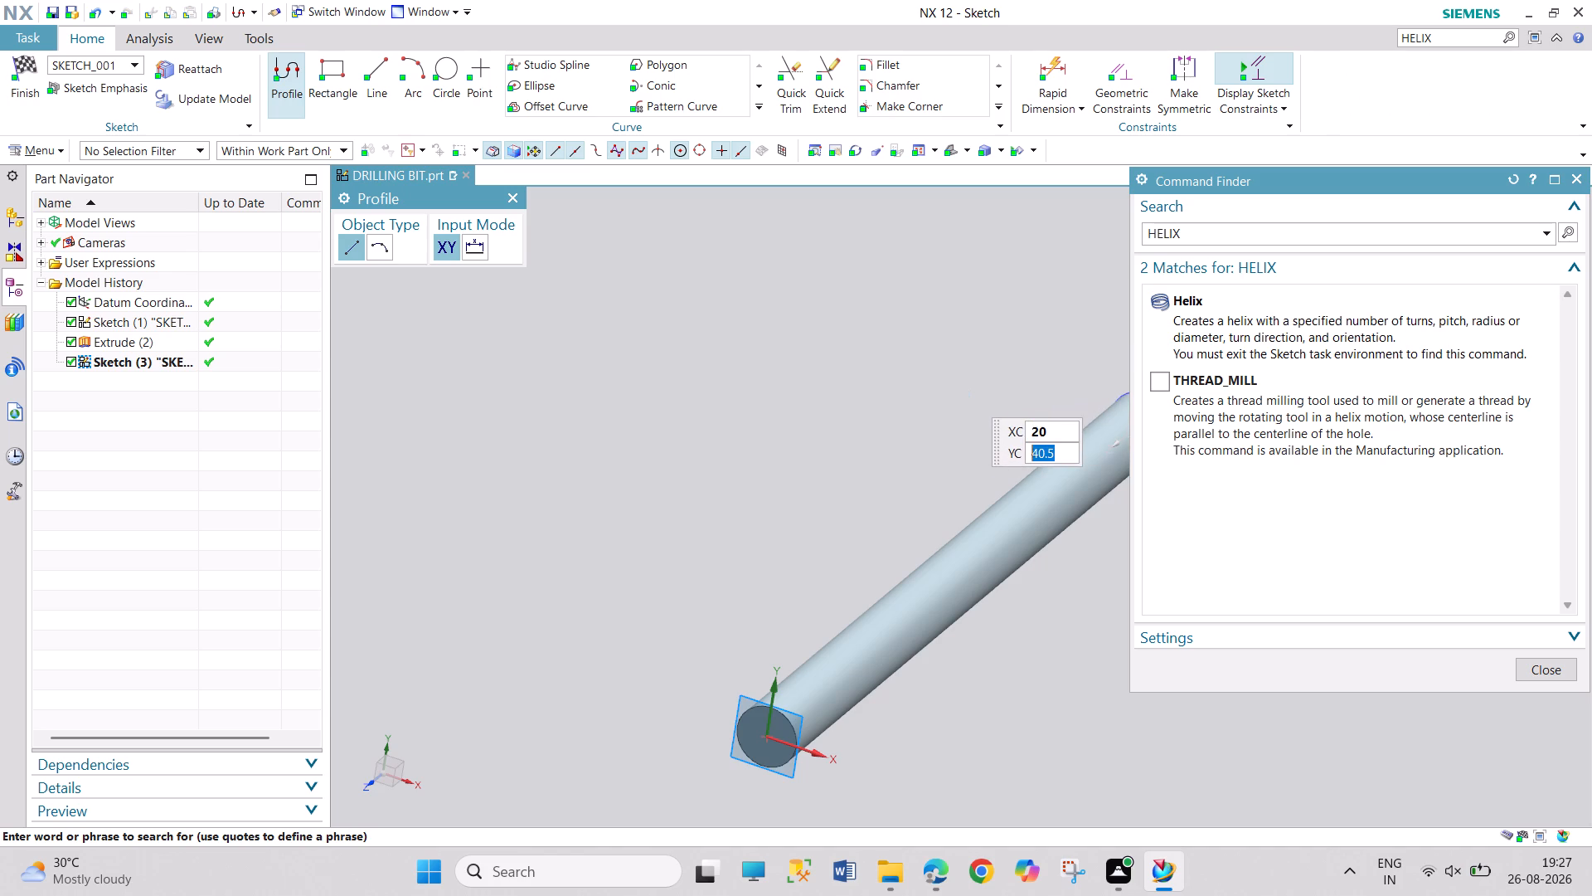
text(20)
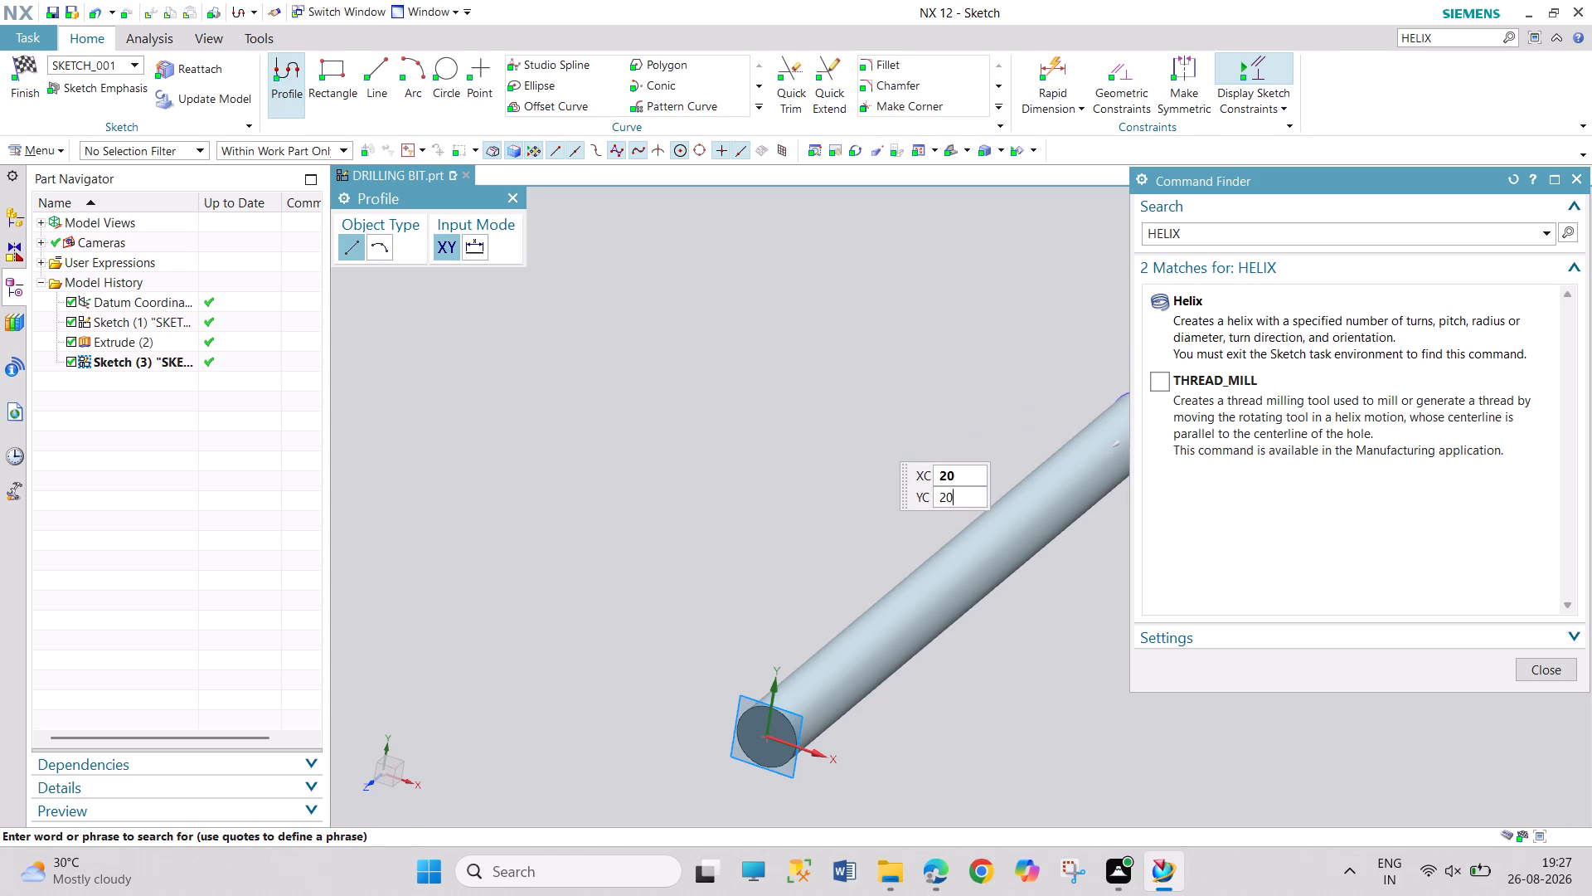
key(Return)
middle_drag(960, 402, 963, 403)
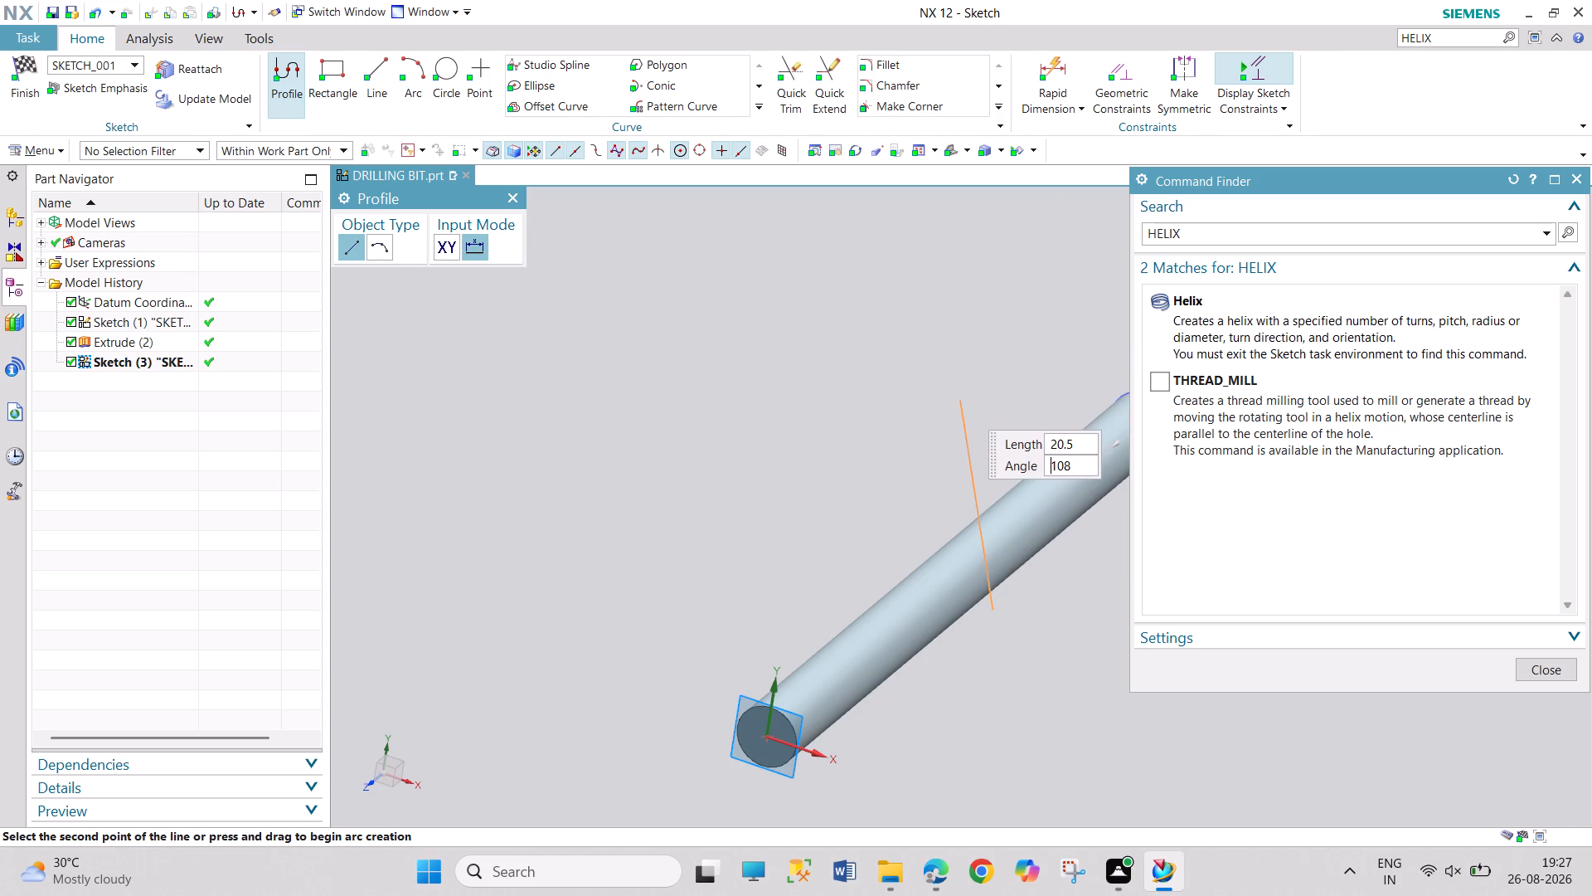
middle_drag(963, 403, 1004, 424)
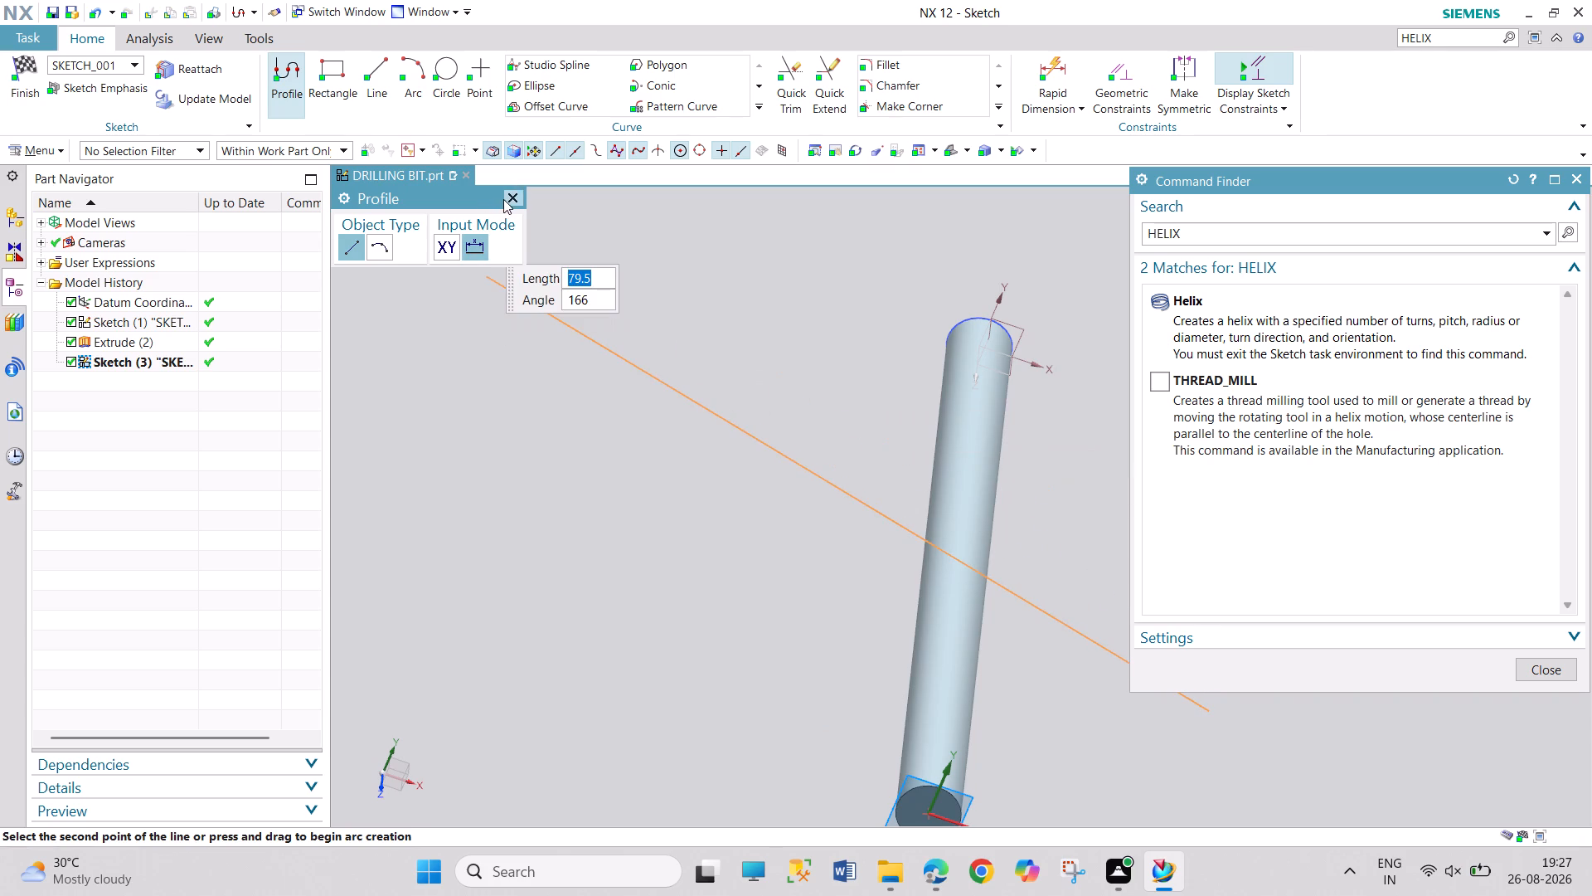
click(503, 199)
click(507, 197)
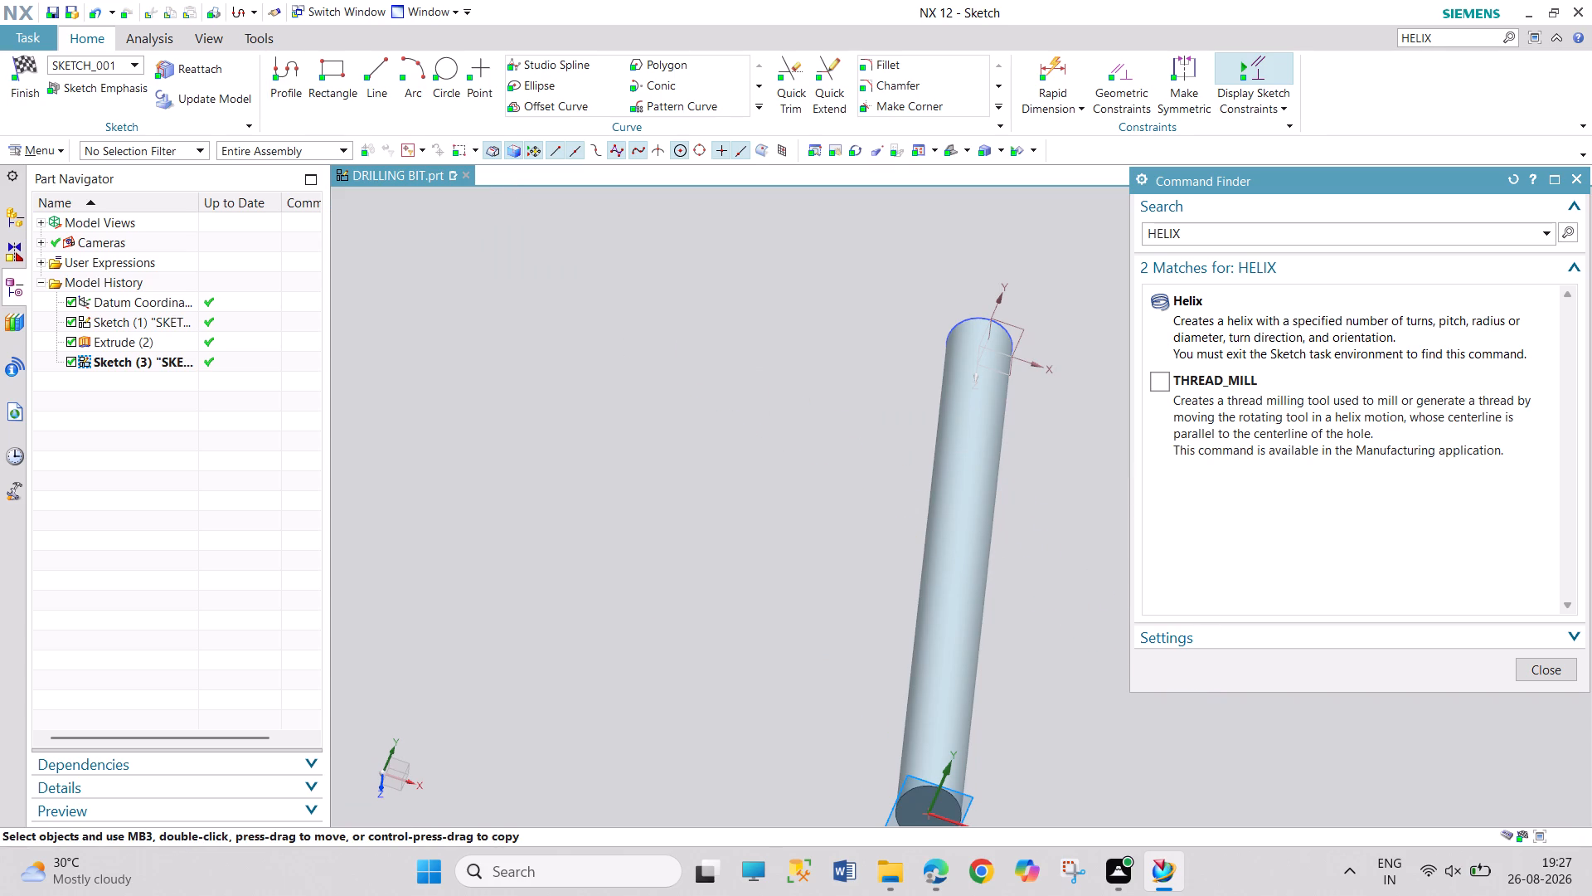
Close the command search and finish the sketch on the cylinder's end face to return to modeling.
click(1205, 301)
double_click(1186, 331)
click(1580, 178)
middle_drag(1107, 655, 1051, 622)
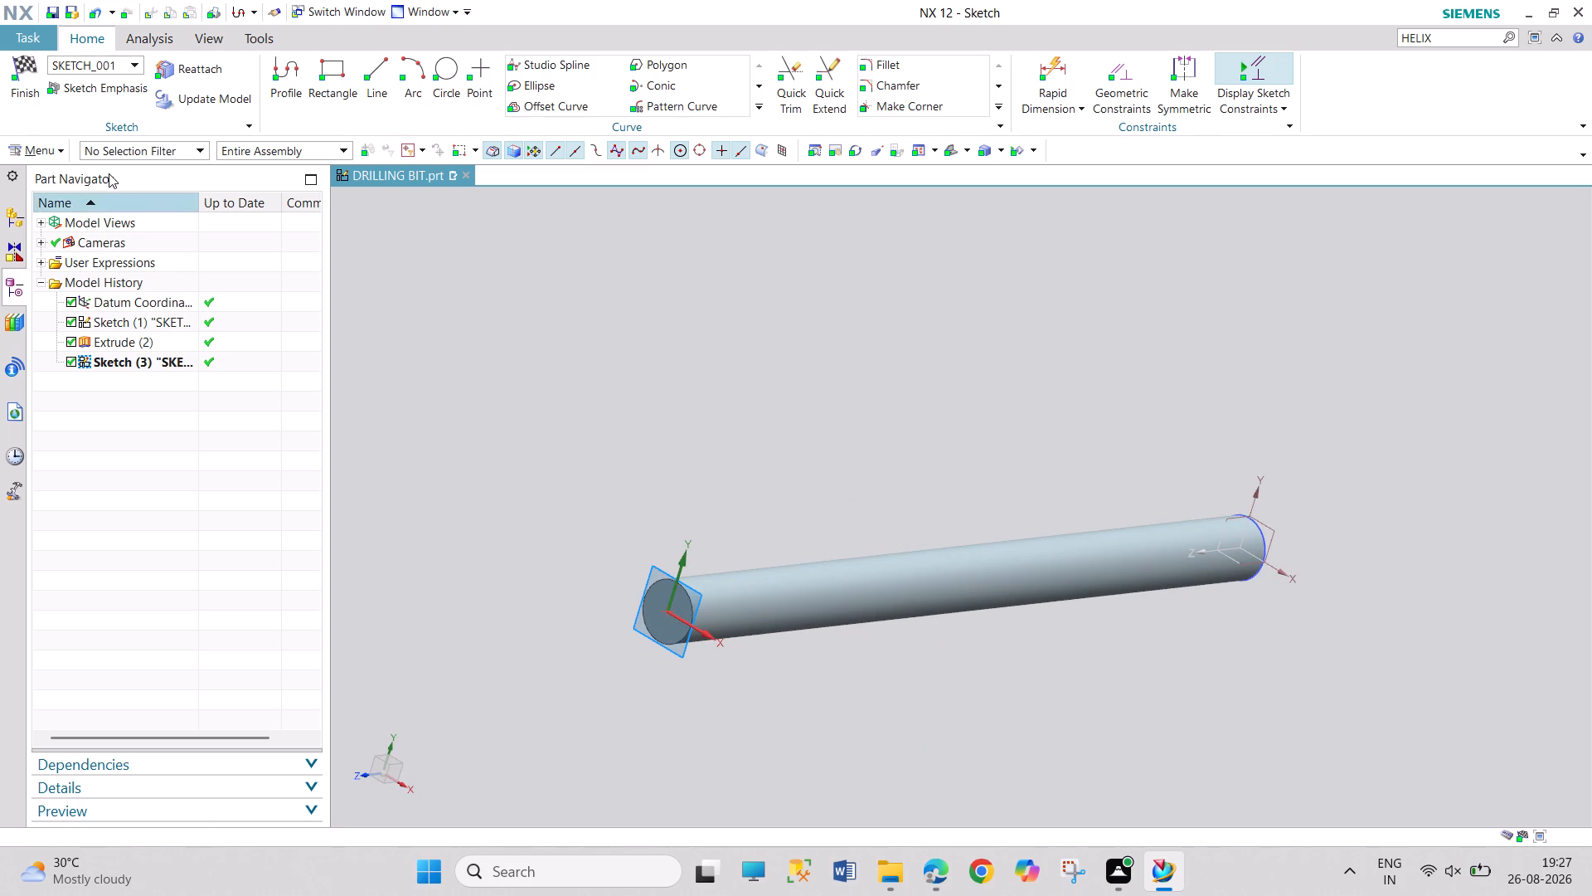
click(38, 105)
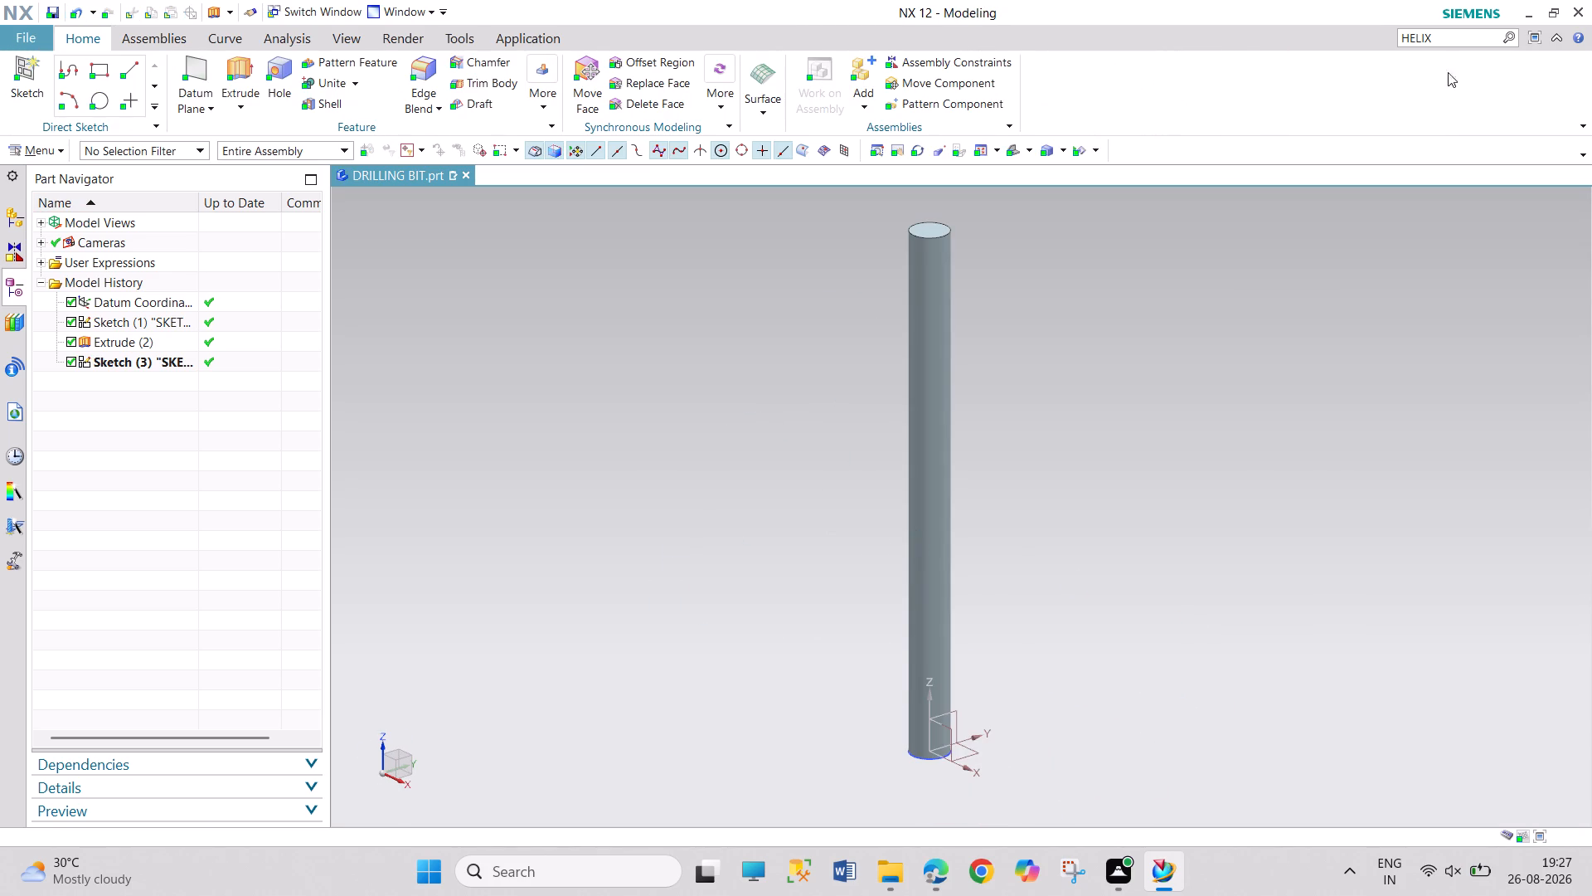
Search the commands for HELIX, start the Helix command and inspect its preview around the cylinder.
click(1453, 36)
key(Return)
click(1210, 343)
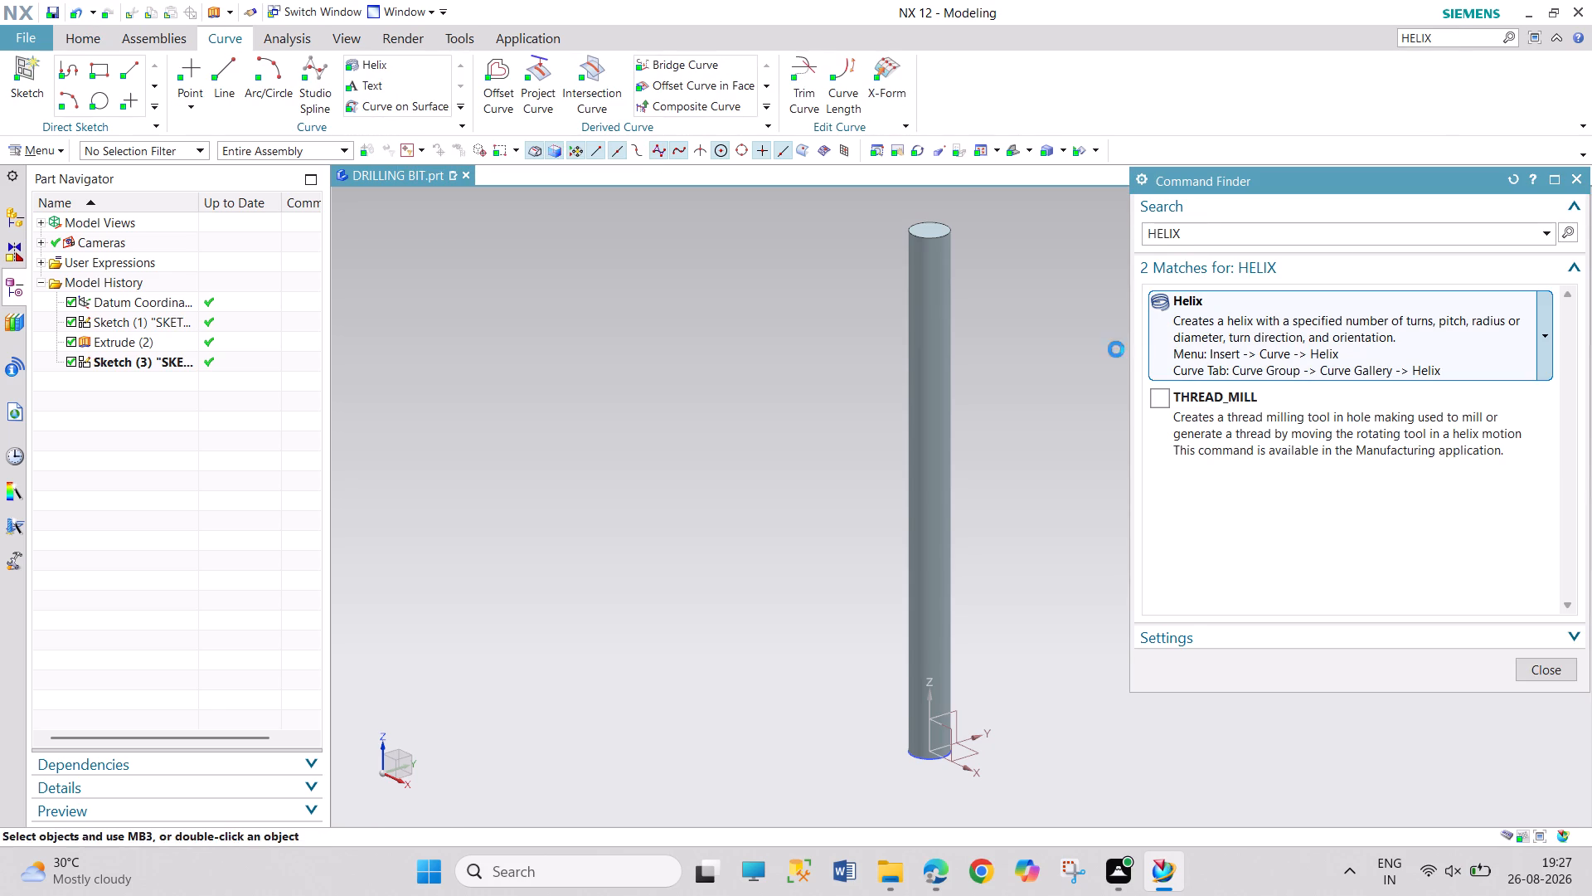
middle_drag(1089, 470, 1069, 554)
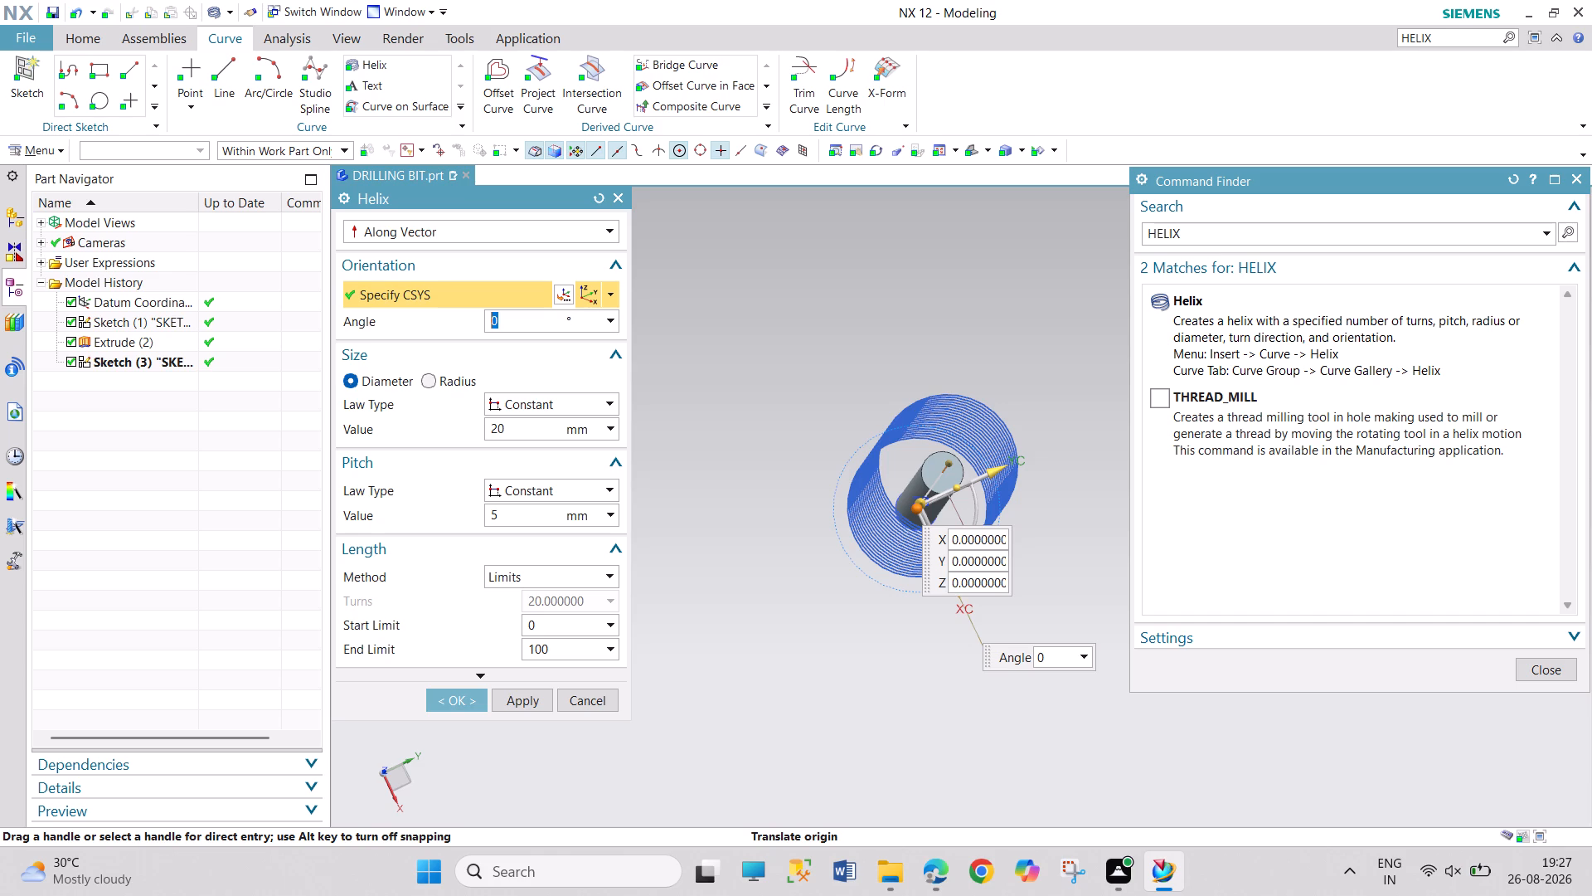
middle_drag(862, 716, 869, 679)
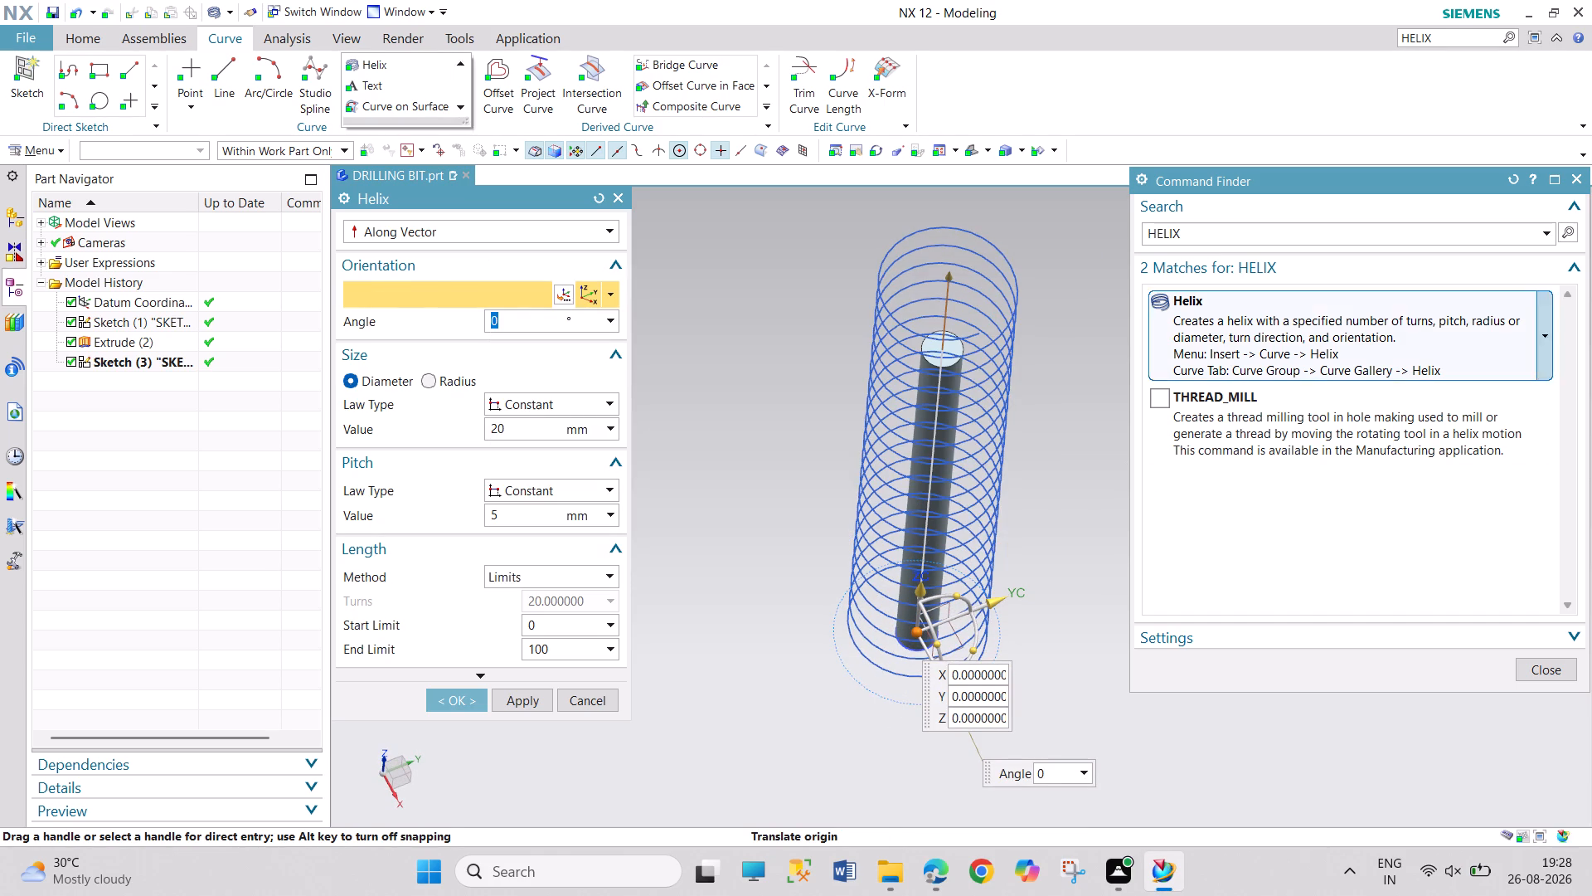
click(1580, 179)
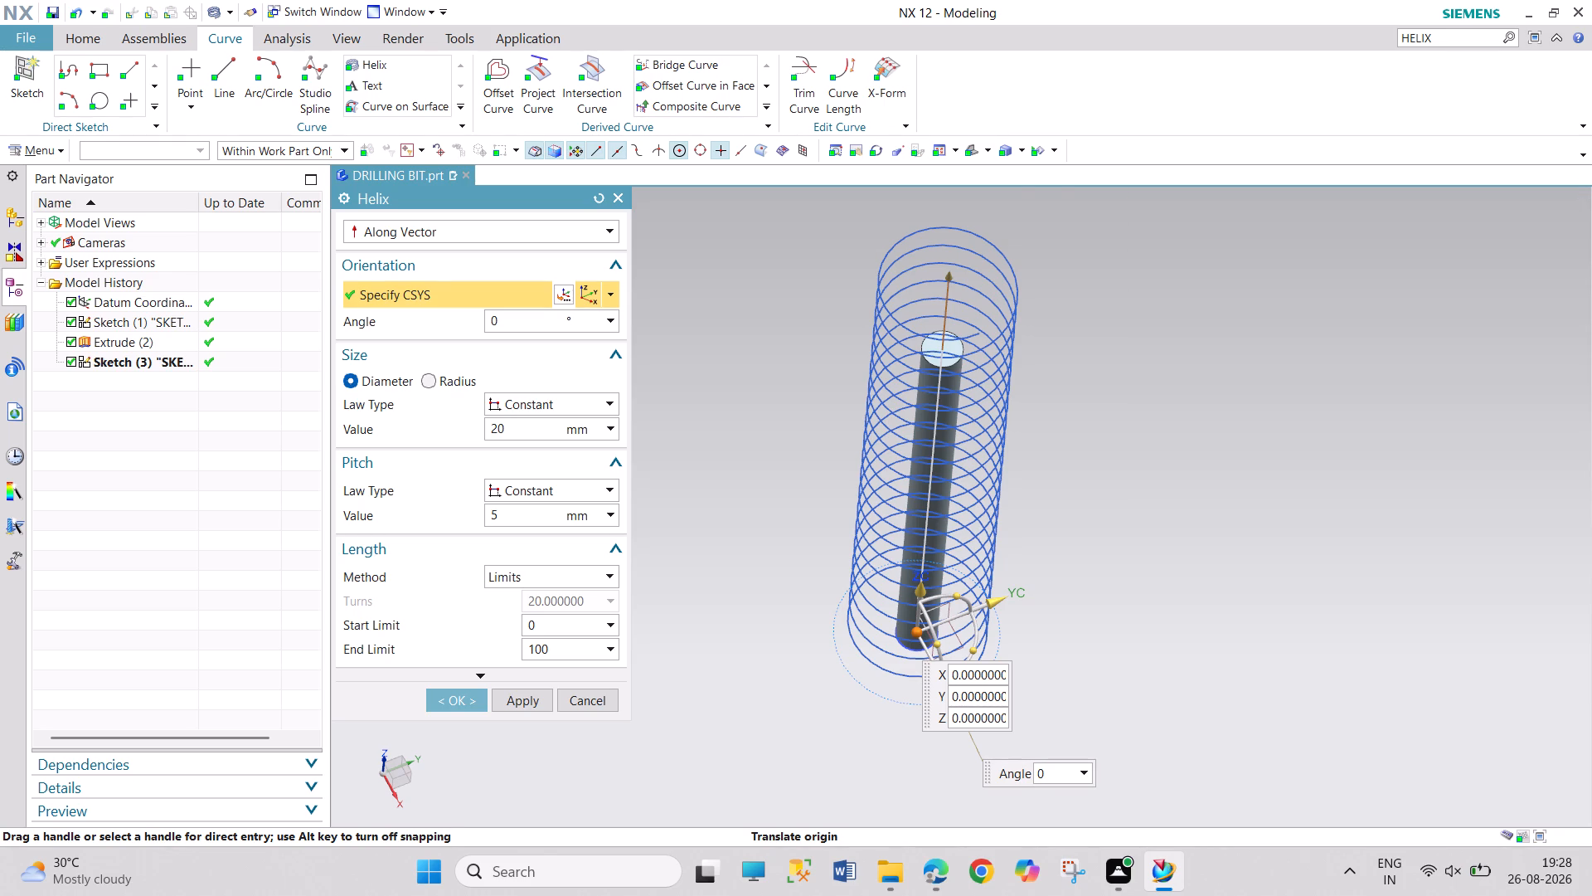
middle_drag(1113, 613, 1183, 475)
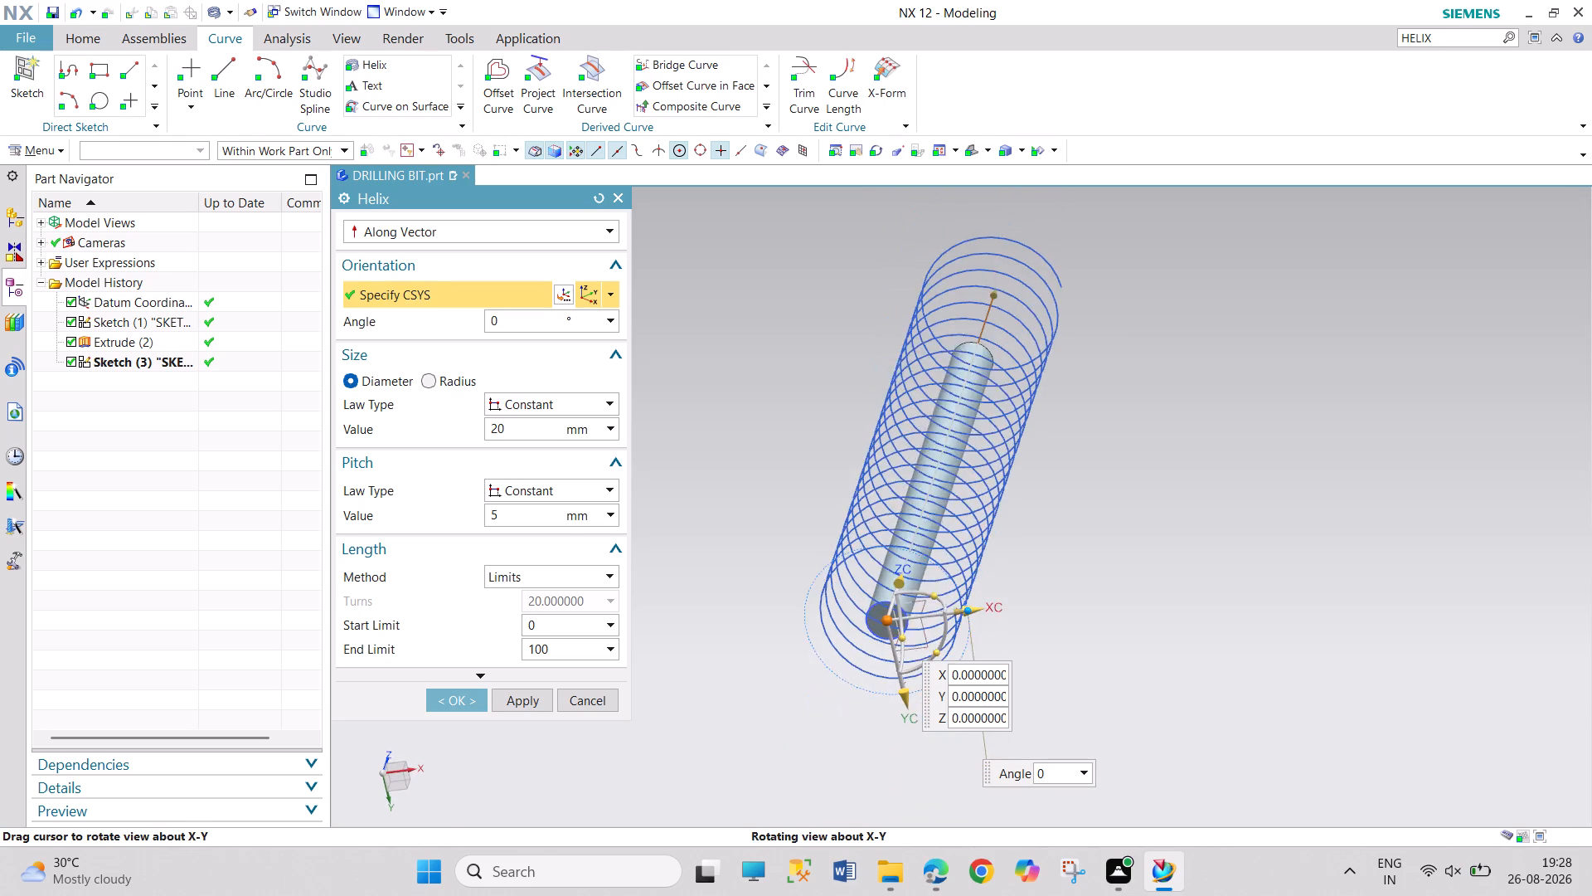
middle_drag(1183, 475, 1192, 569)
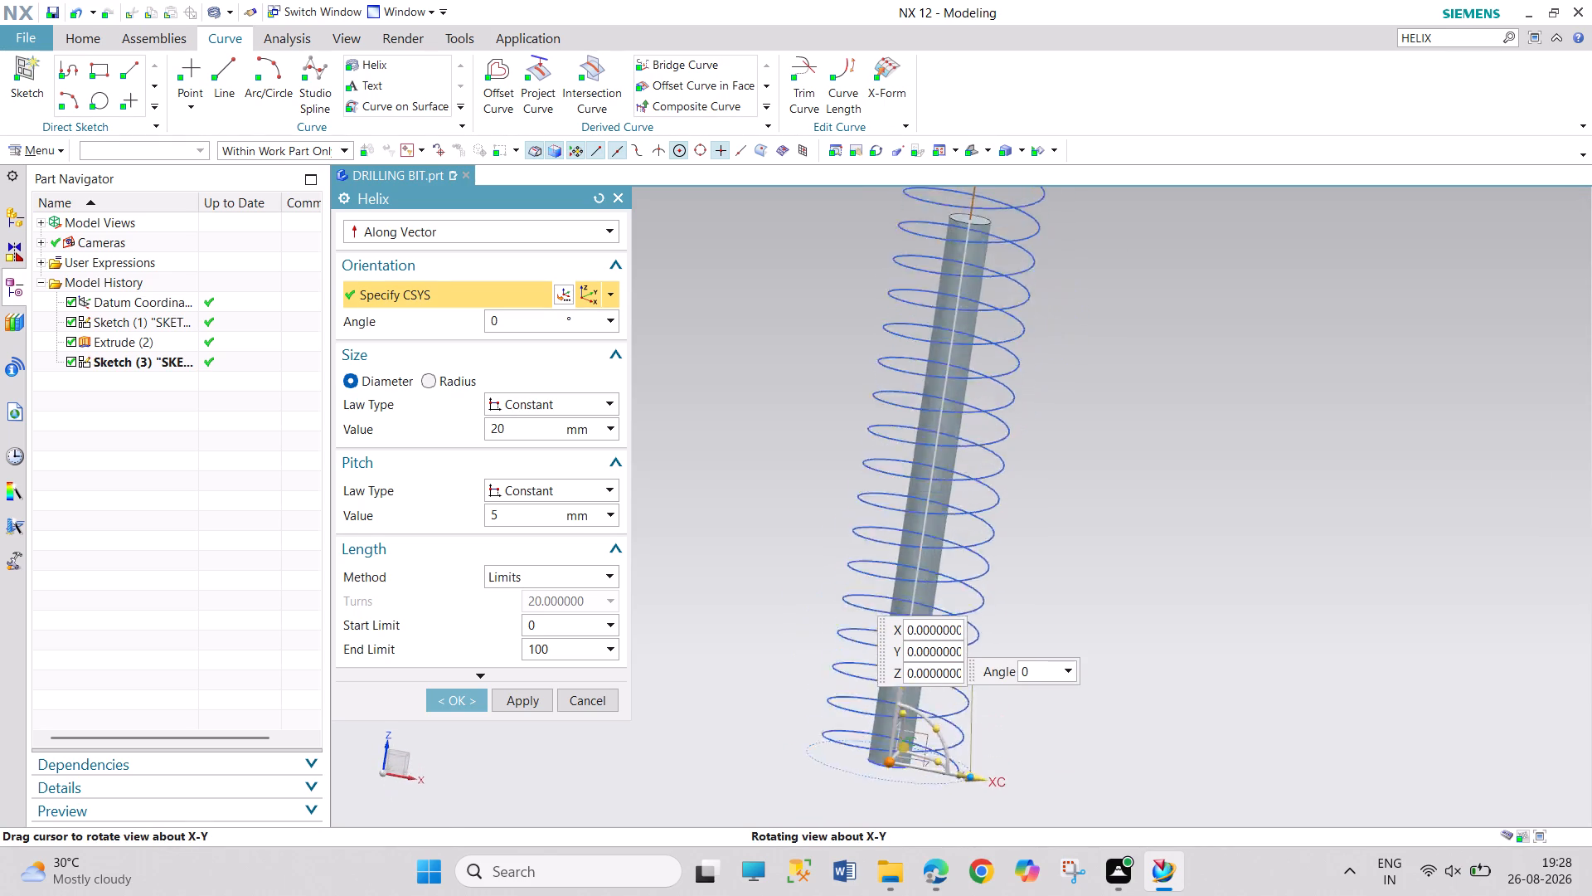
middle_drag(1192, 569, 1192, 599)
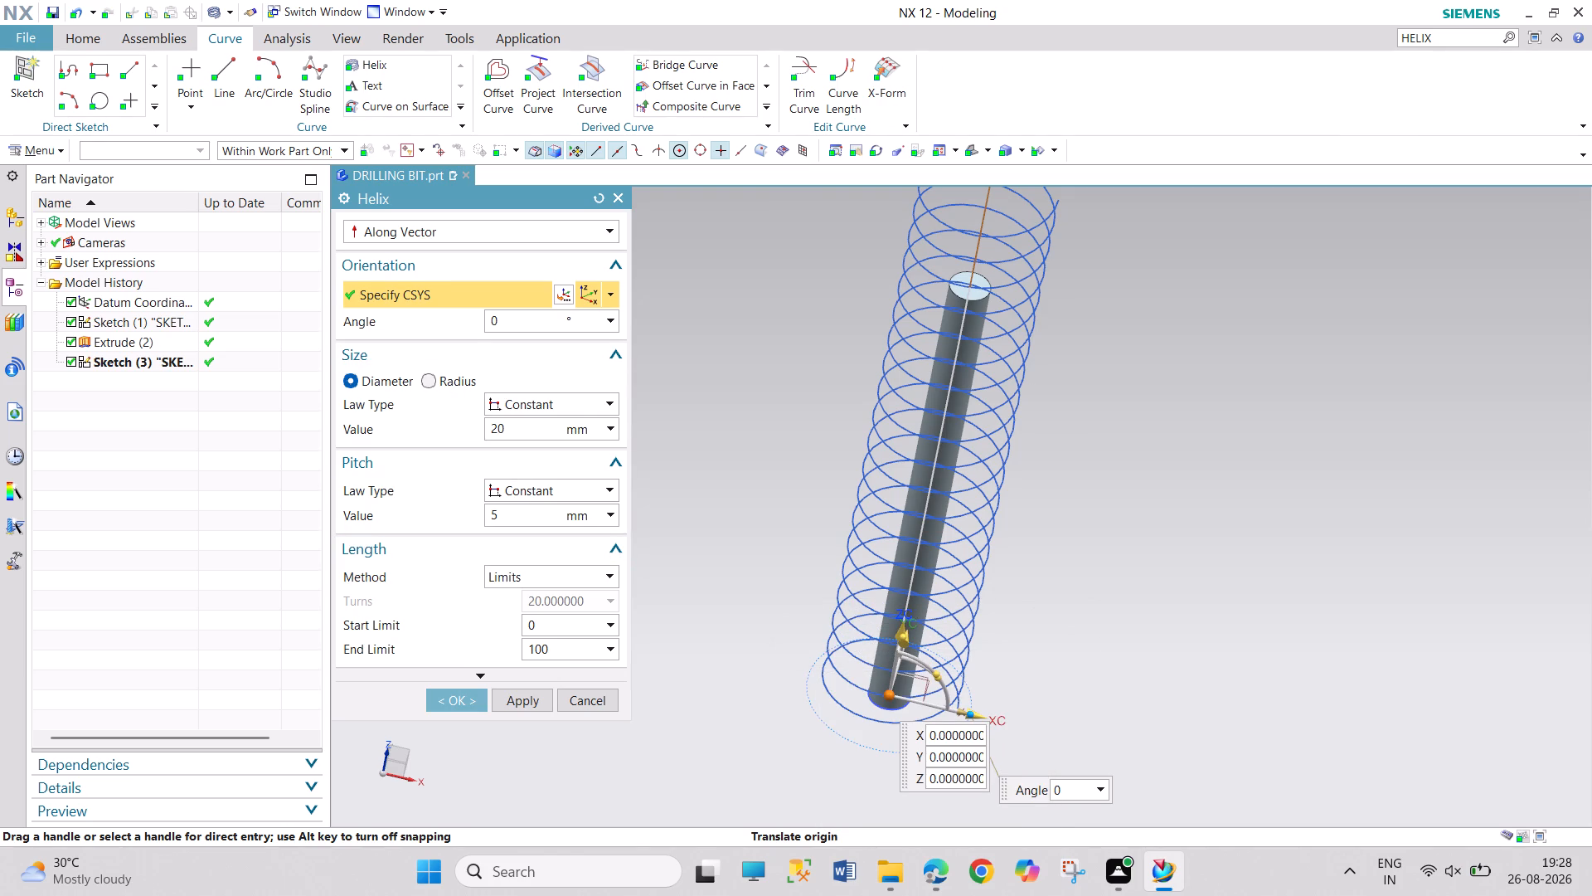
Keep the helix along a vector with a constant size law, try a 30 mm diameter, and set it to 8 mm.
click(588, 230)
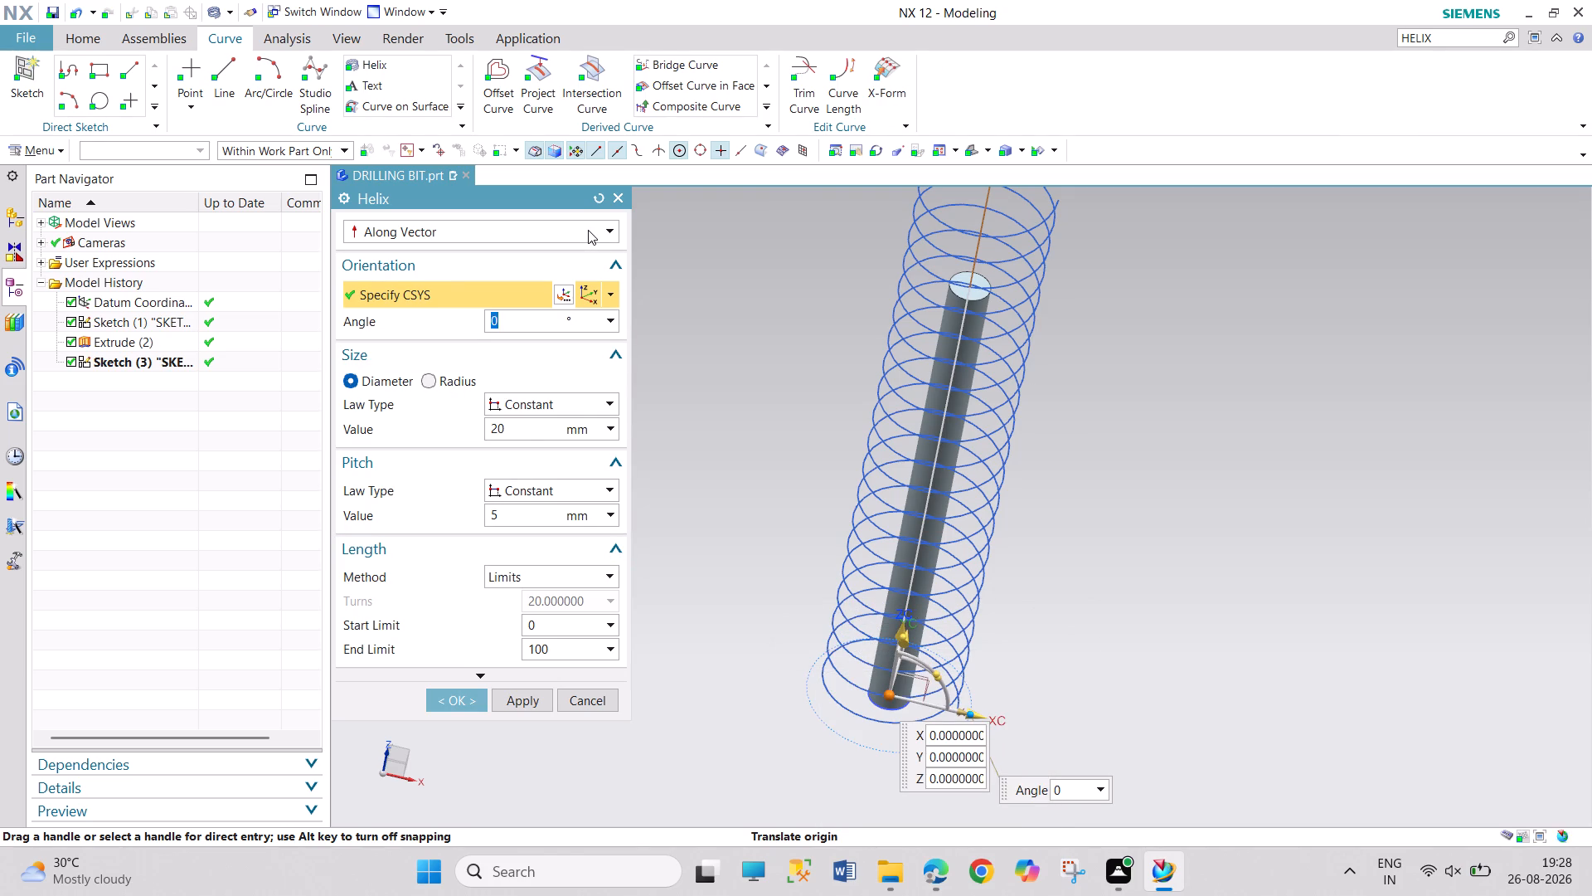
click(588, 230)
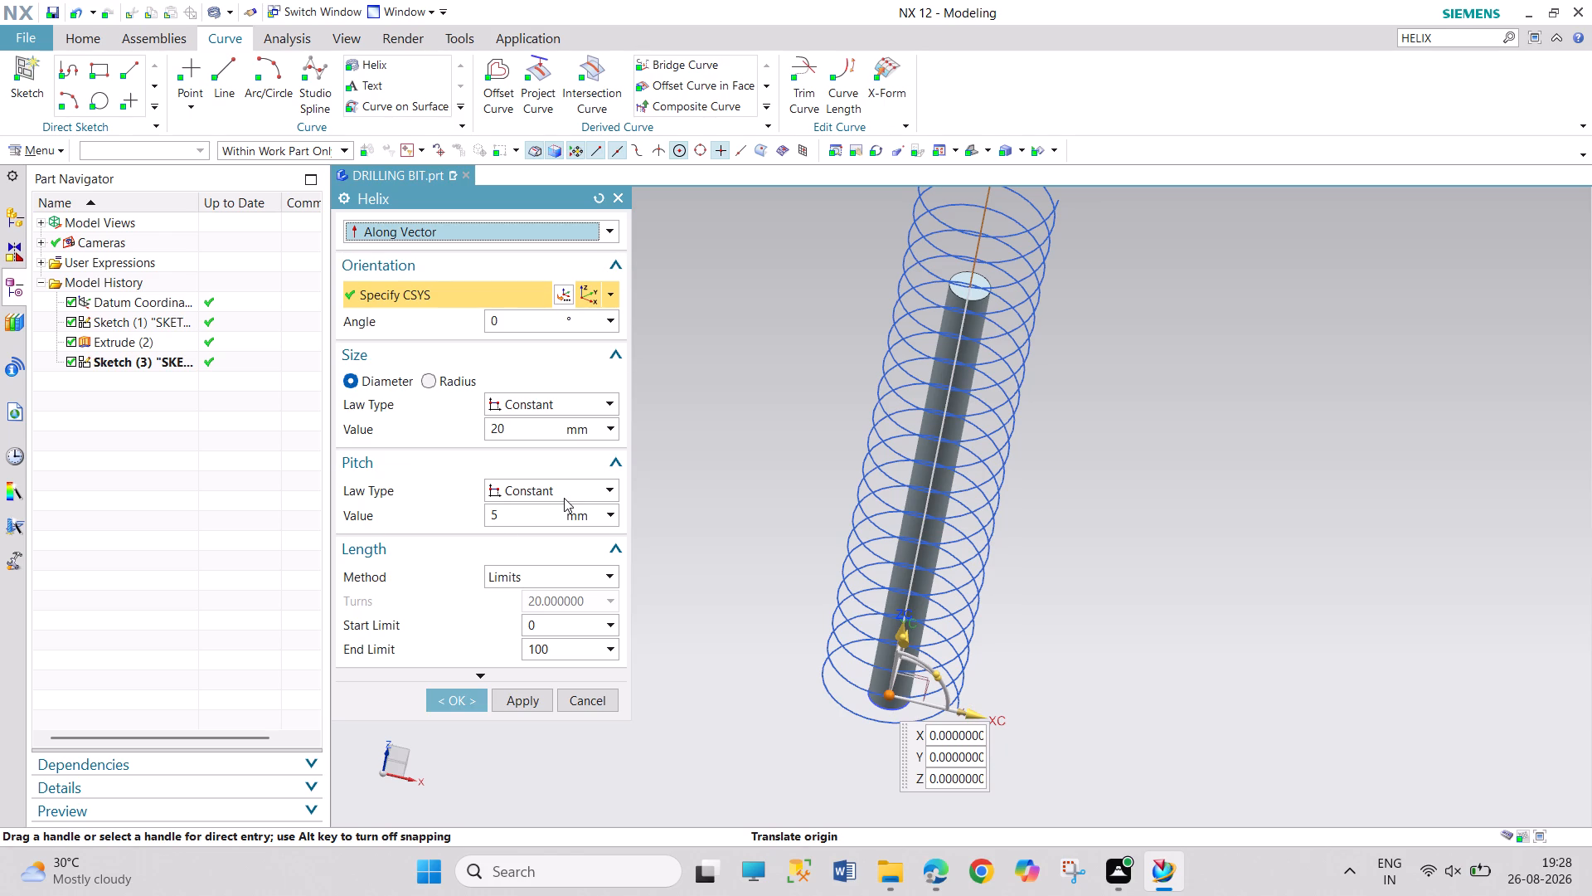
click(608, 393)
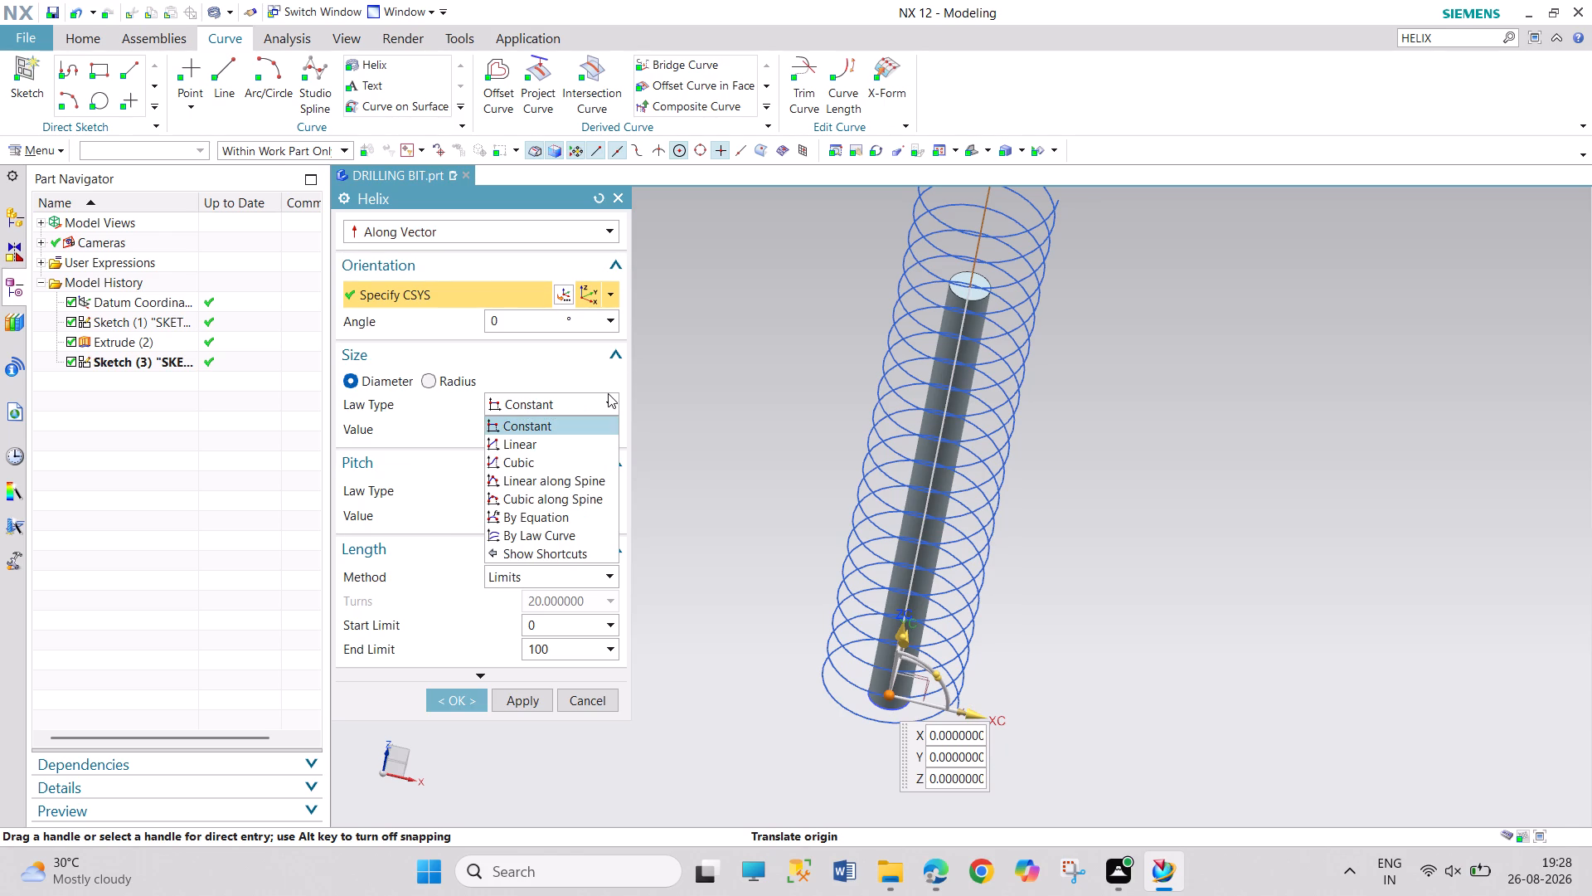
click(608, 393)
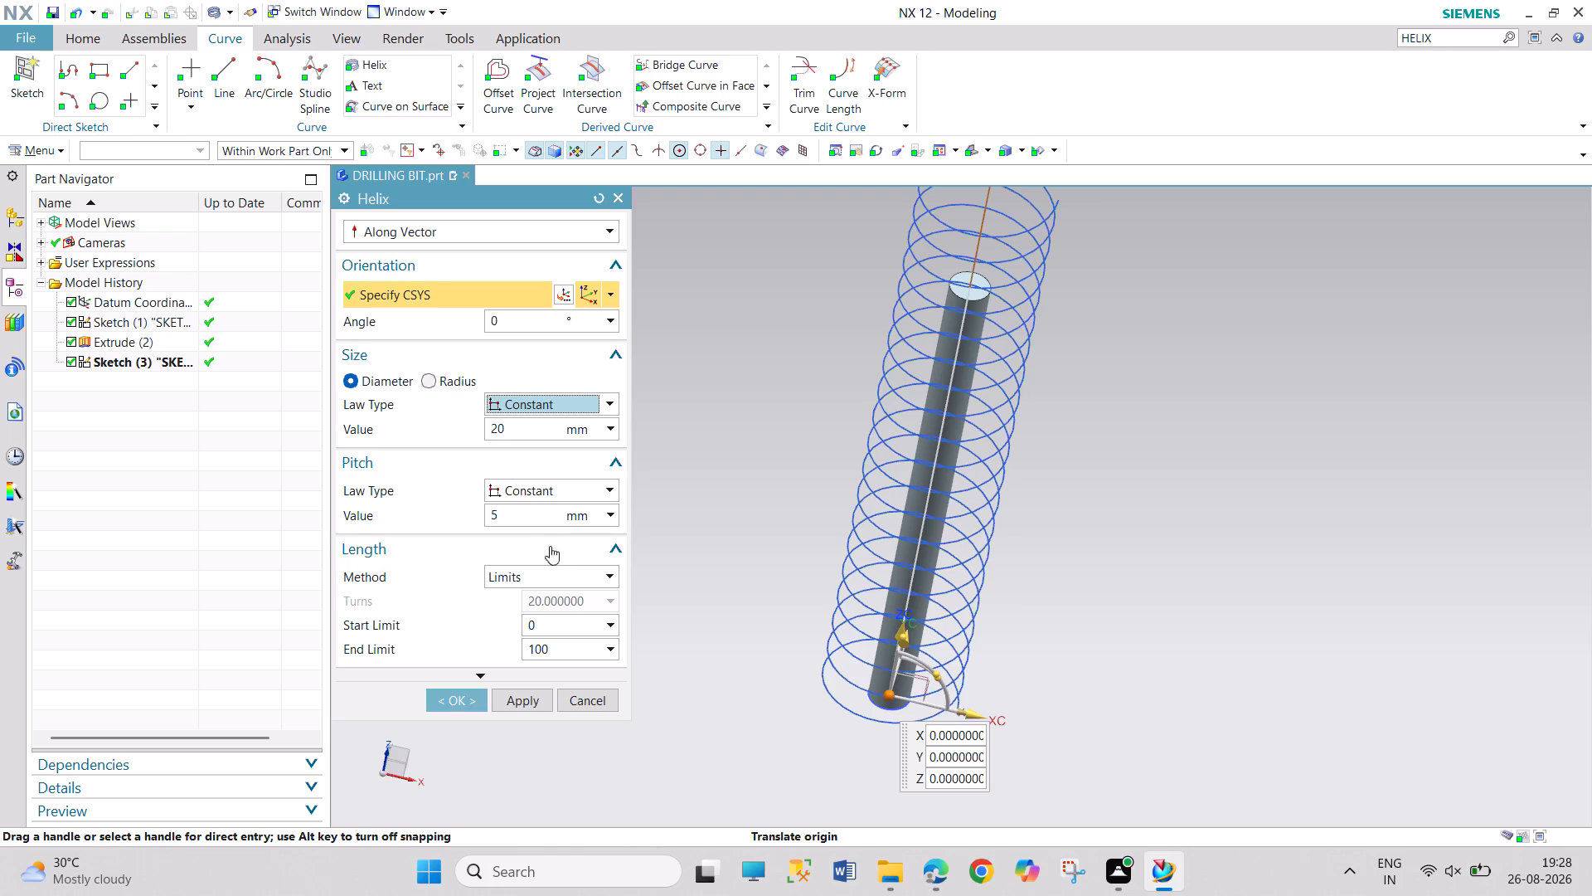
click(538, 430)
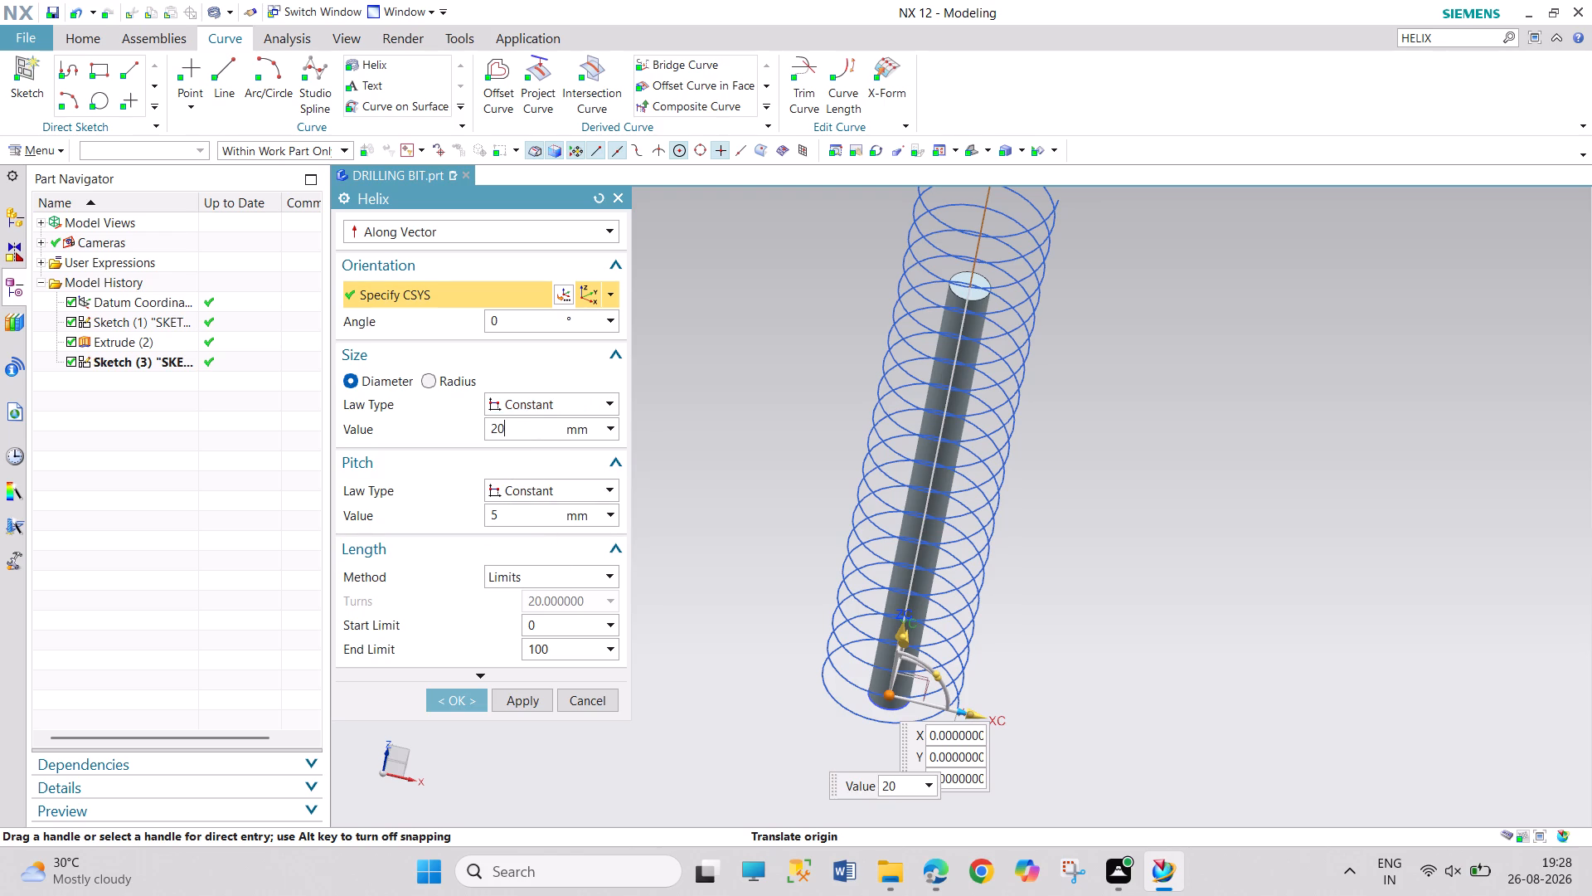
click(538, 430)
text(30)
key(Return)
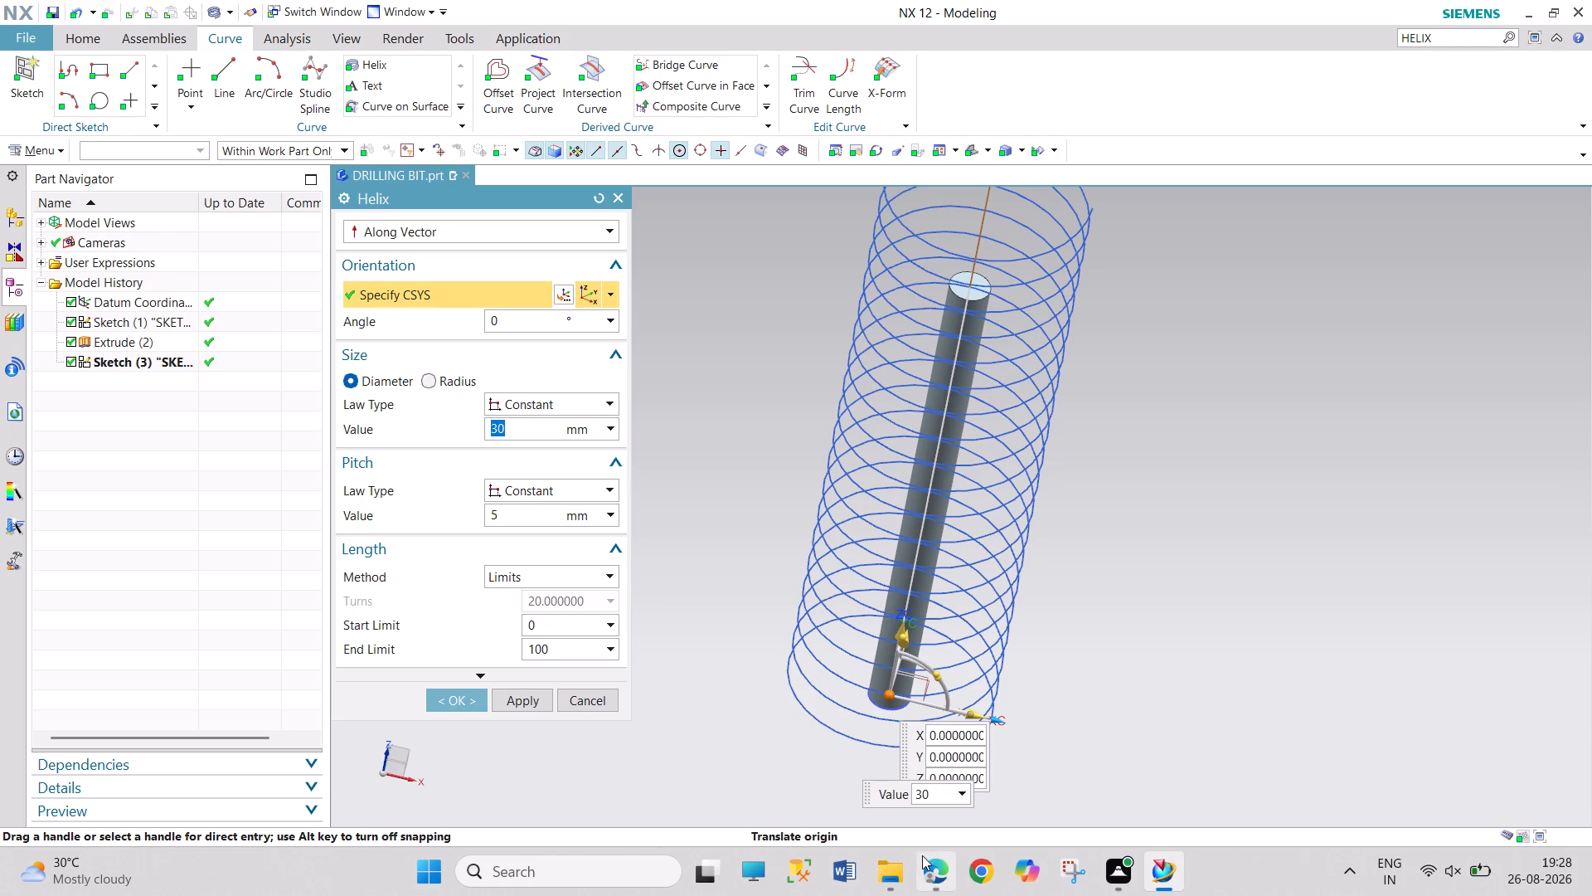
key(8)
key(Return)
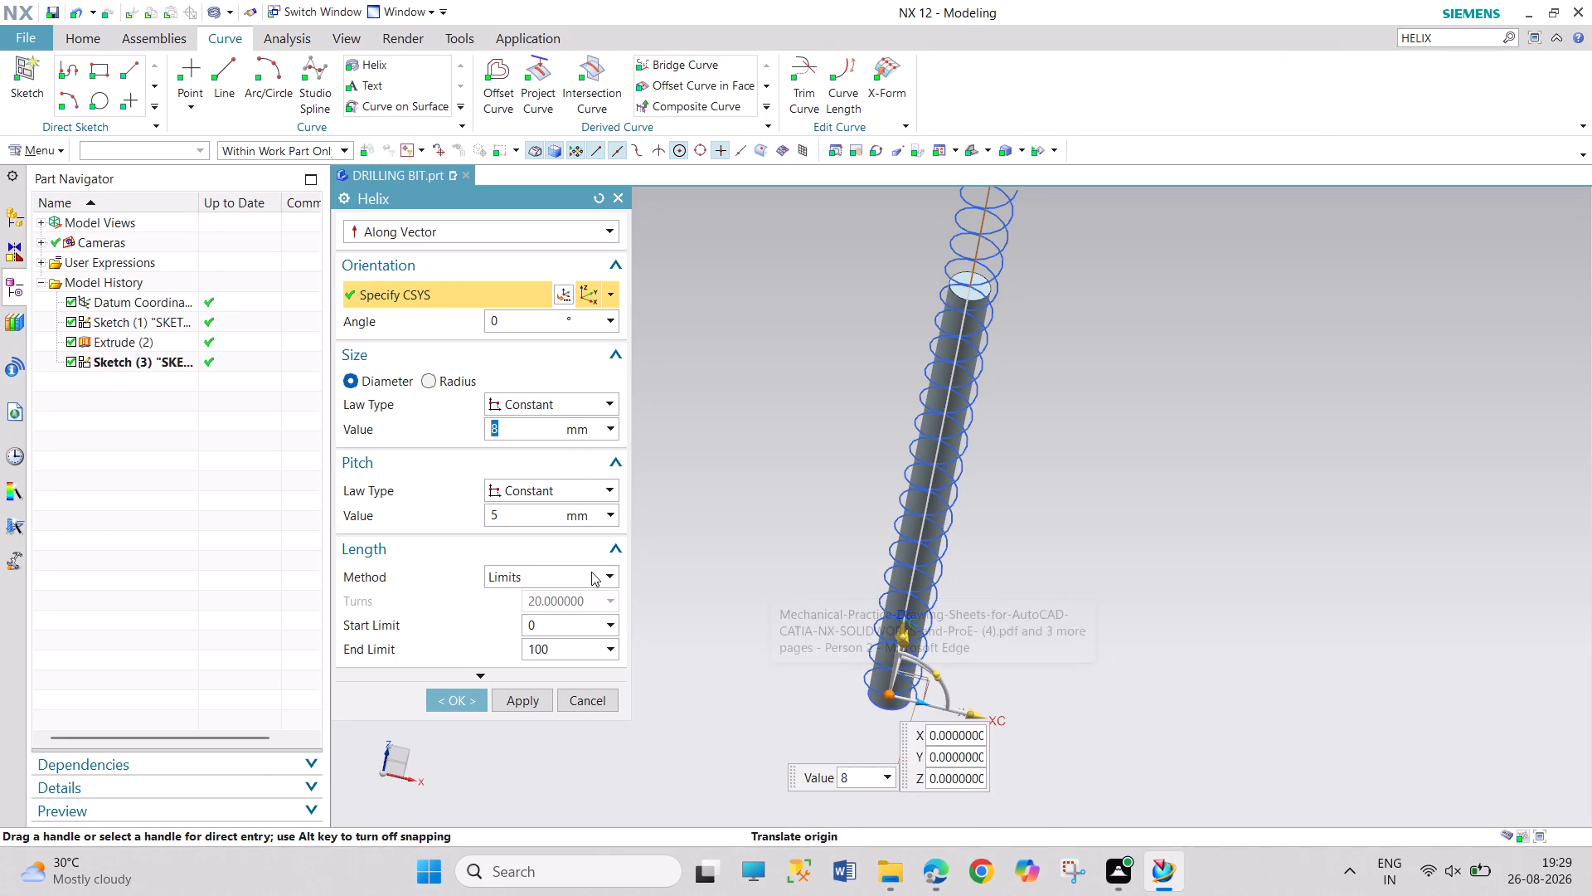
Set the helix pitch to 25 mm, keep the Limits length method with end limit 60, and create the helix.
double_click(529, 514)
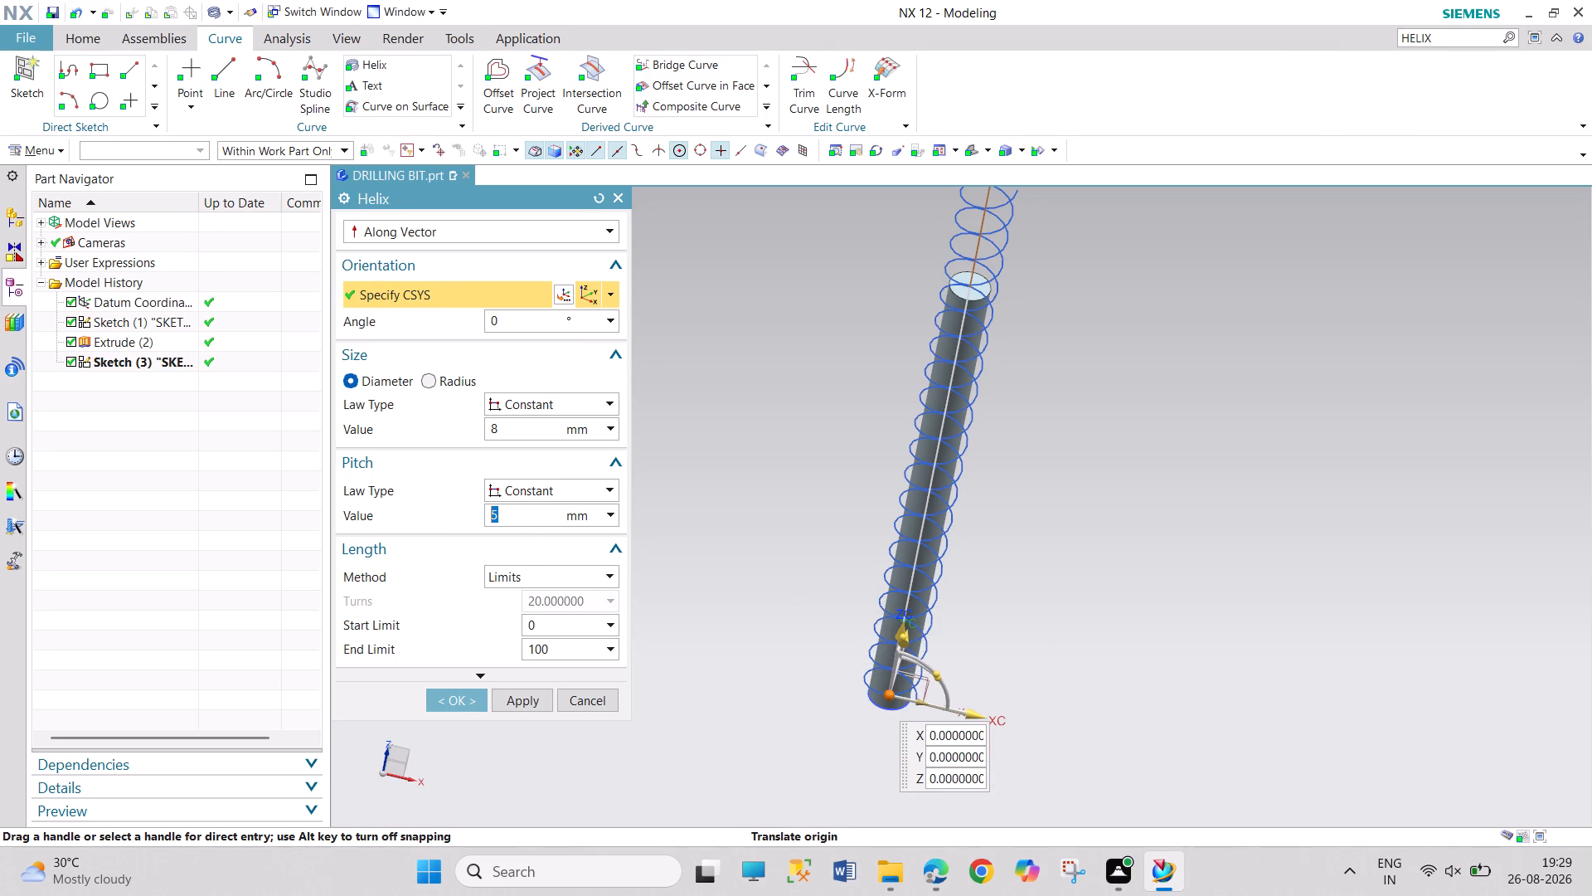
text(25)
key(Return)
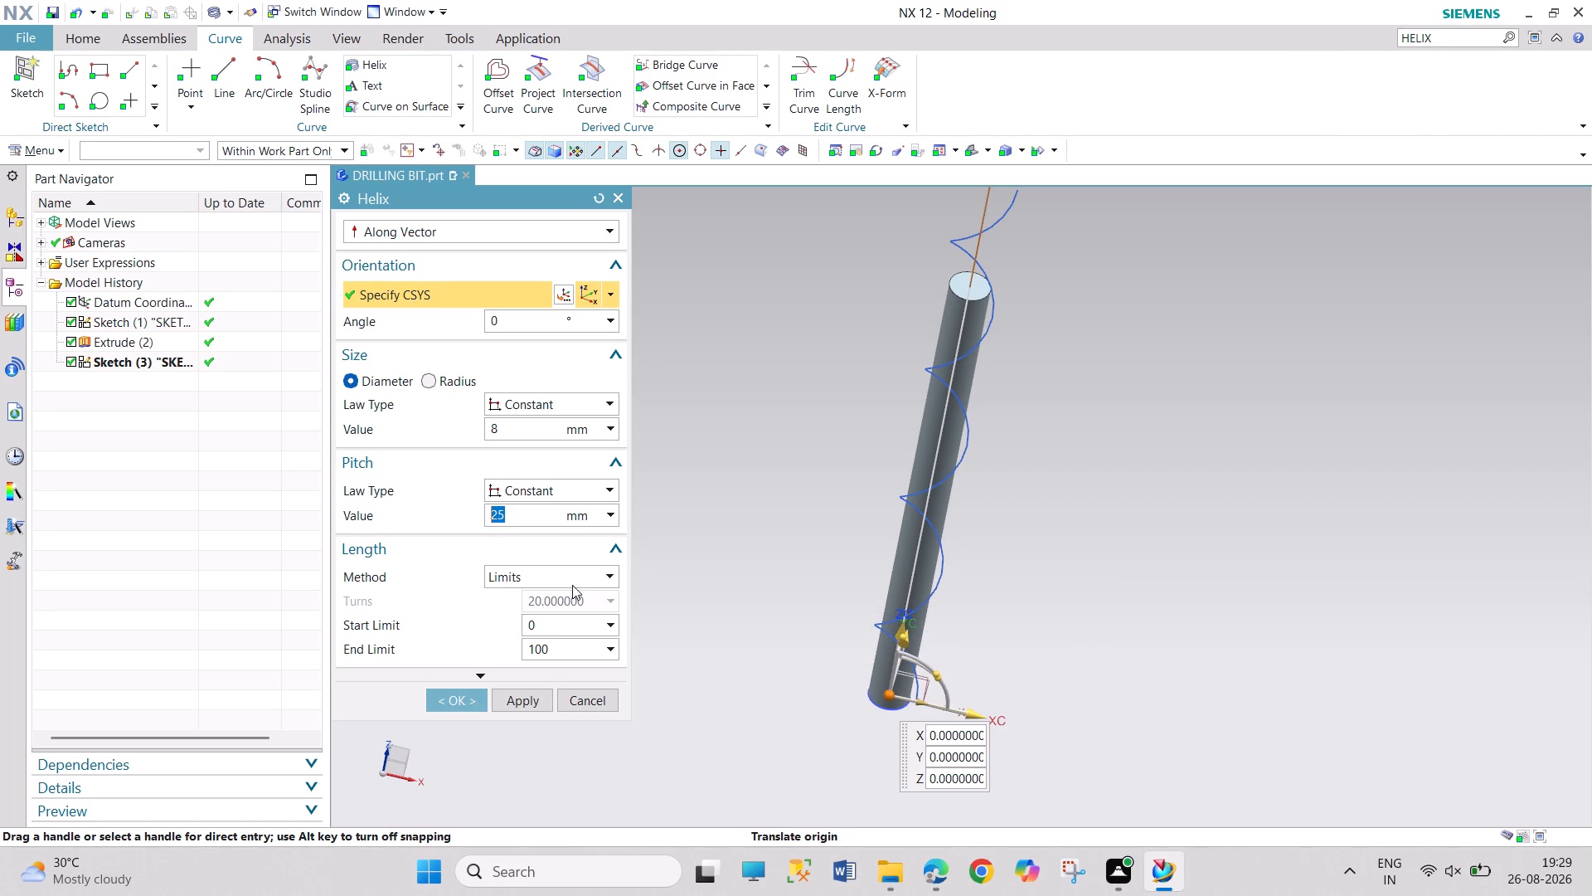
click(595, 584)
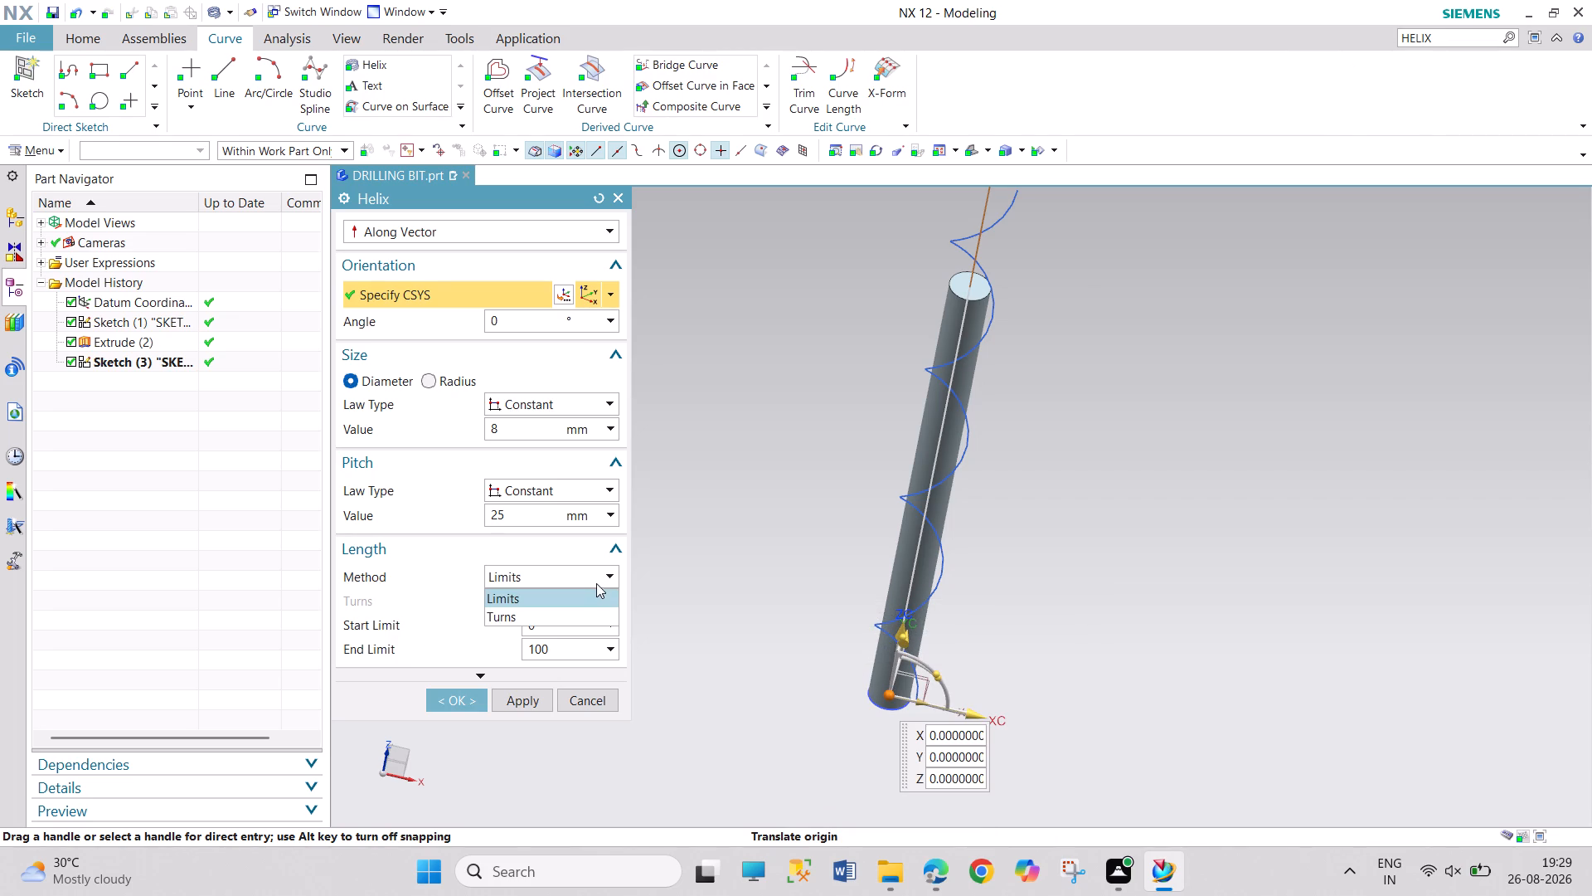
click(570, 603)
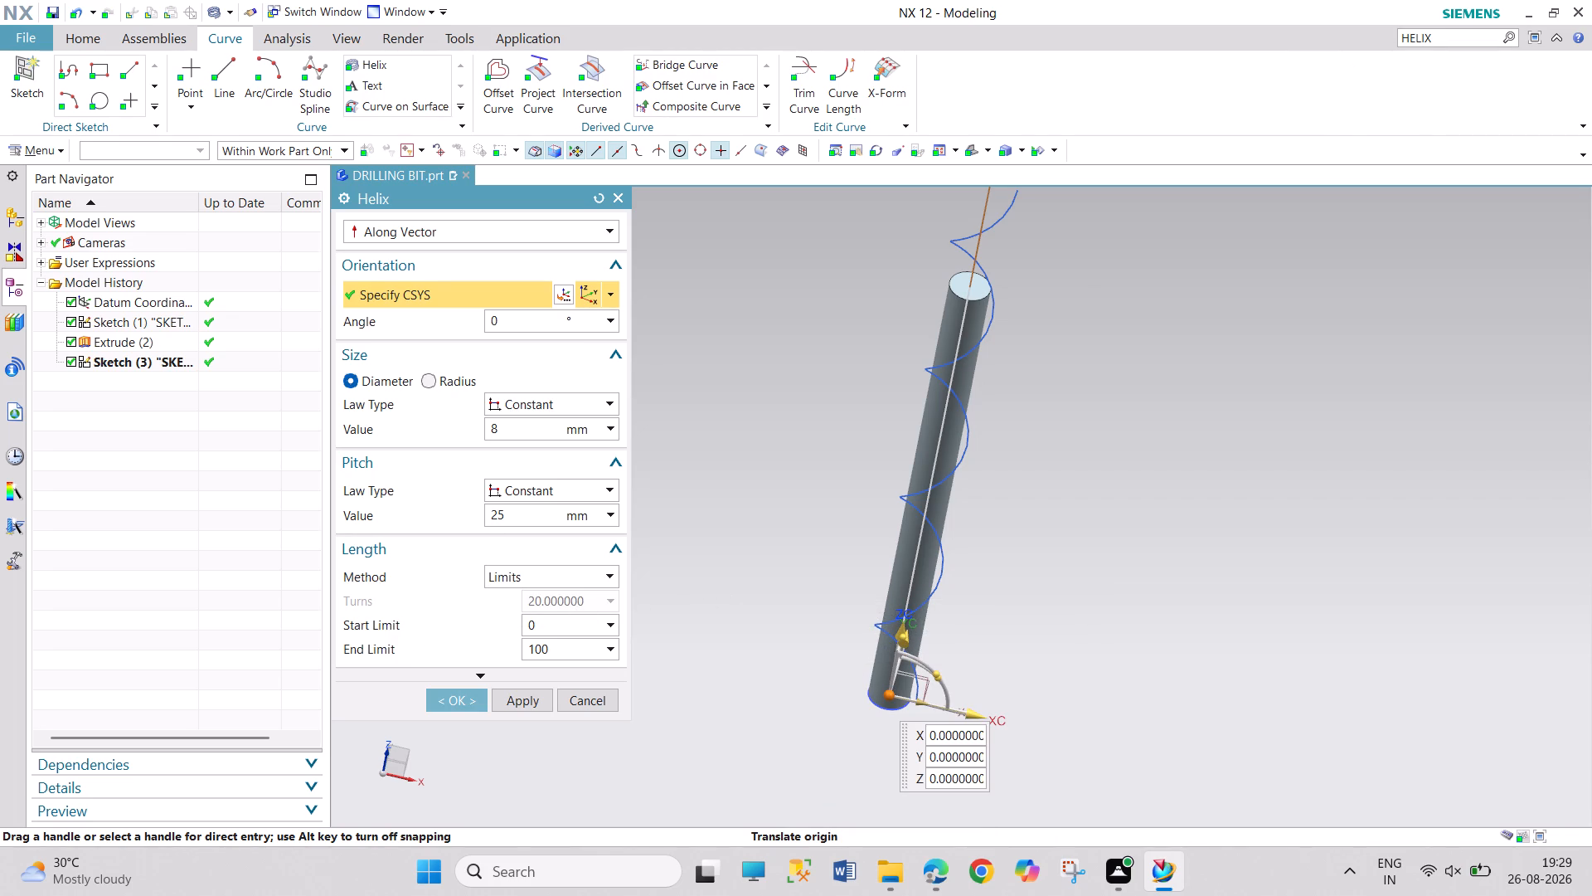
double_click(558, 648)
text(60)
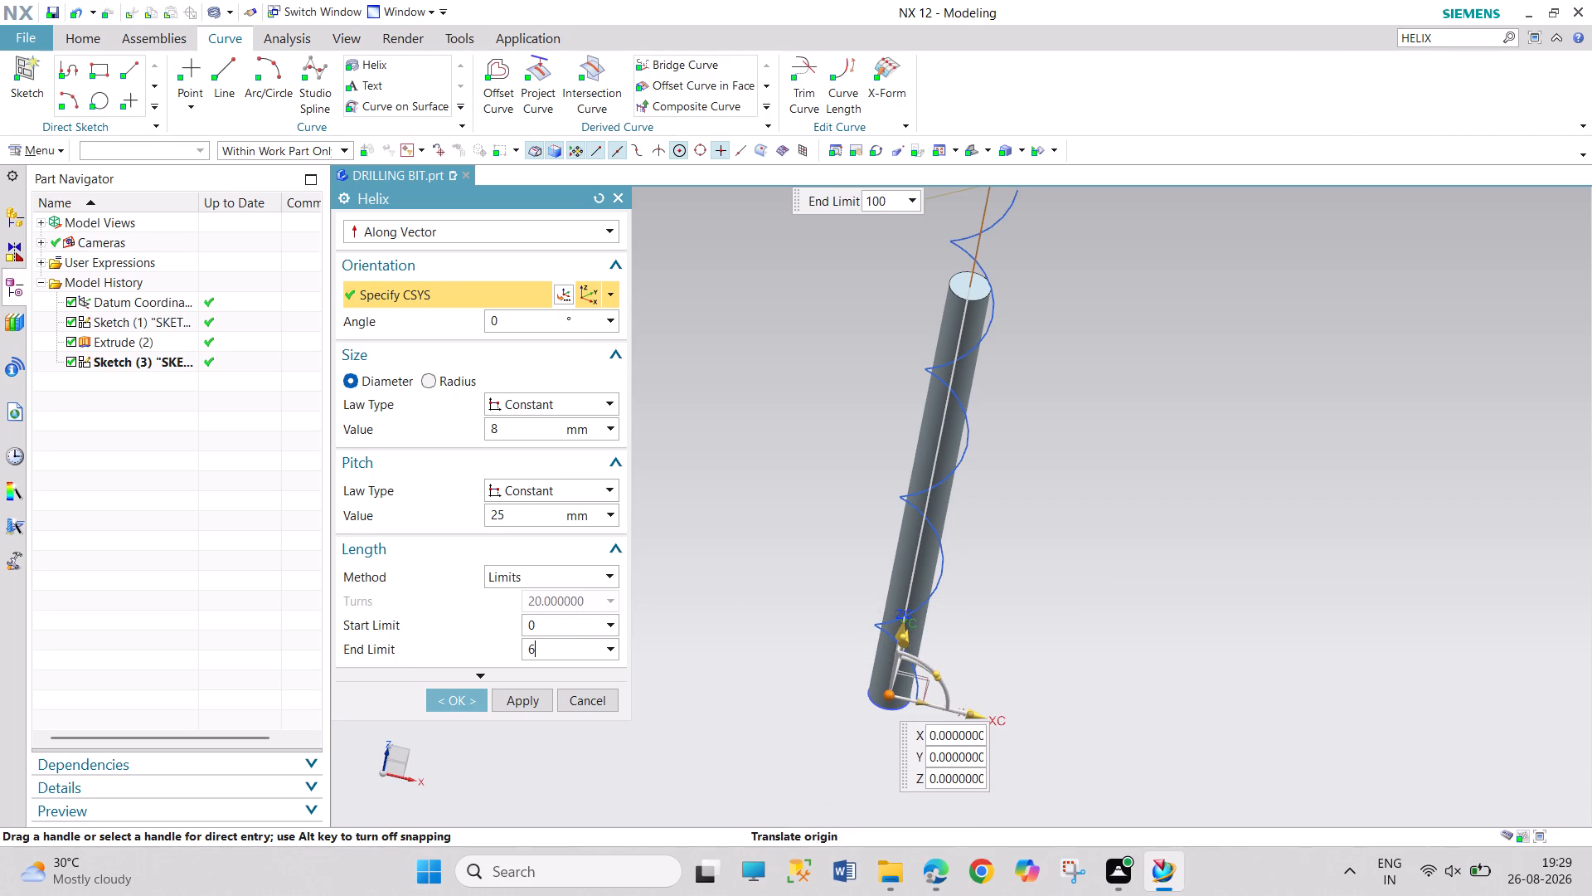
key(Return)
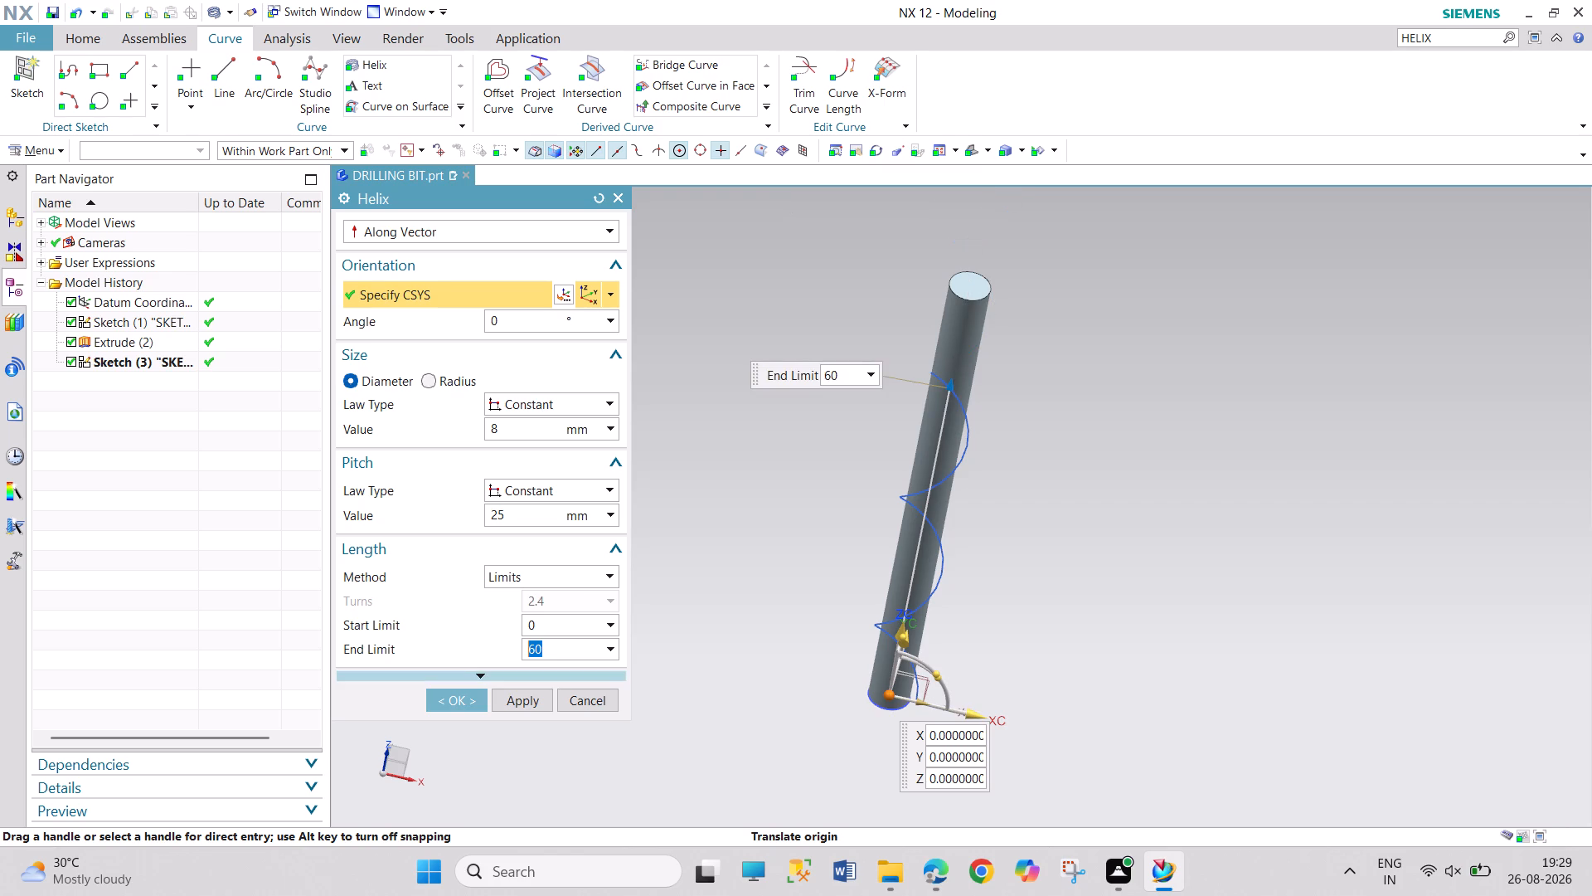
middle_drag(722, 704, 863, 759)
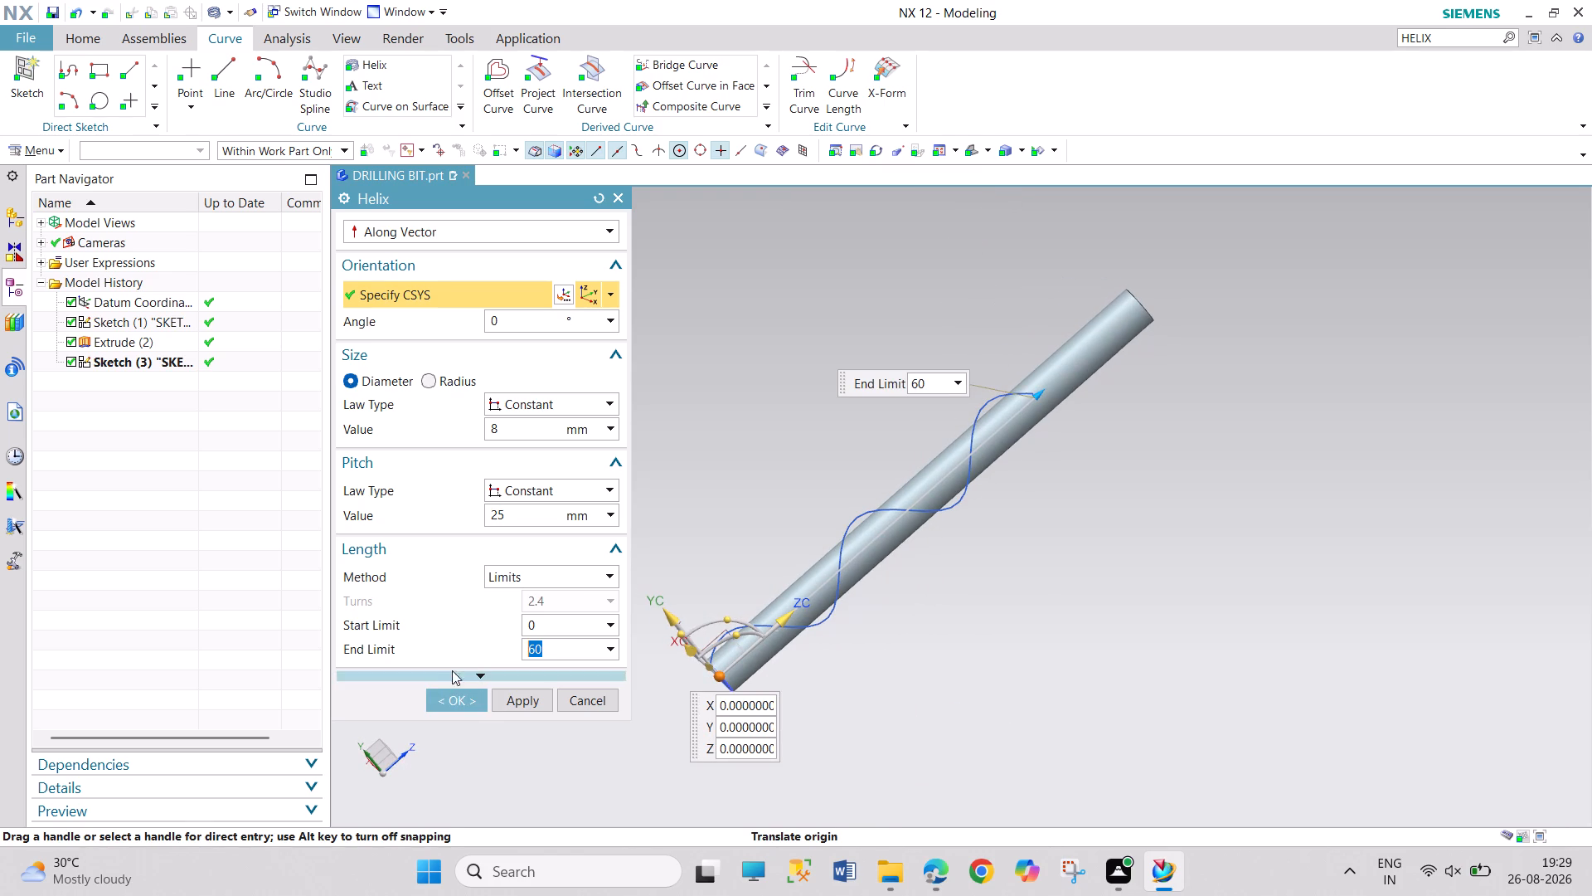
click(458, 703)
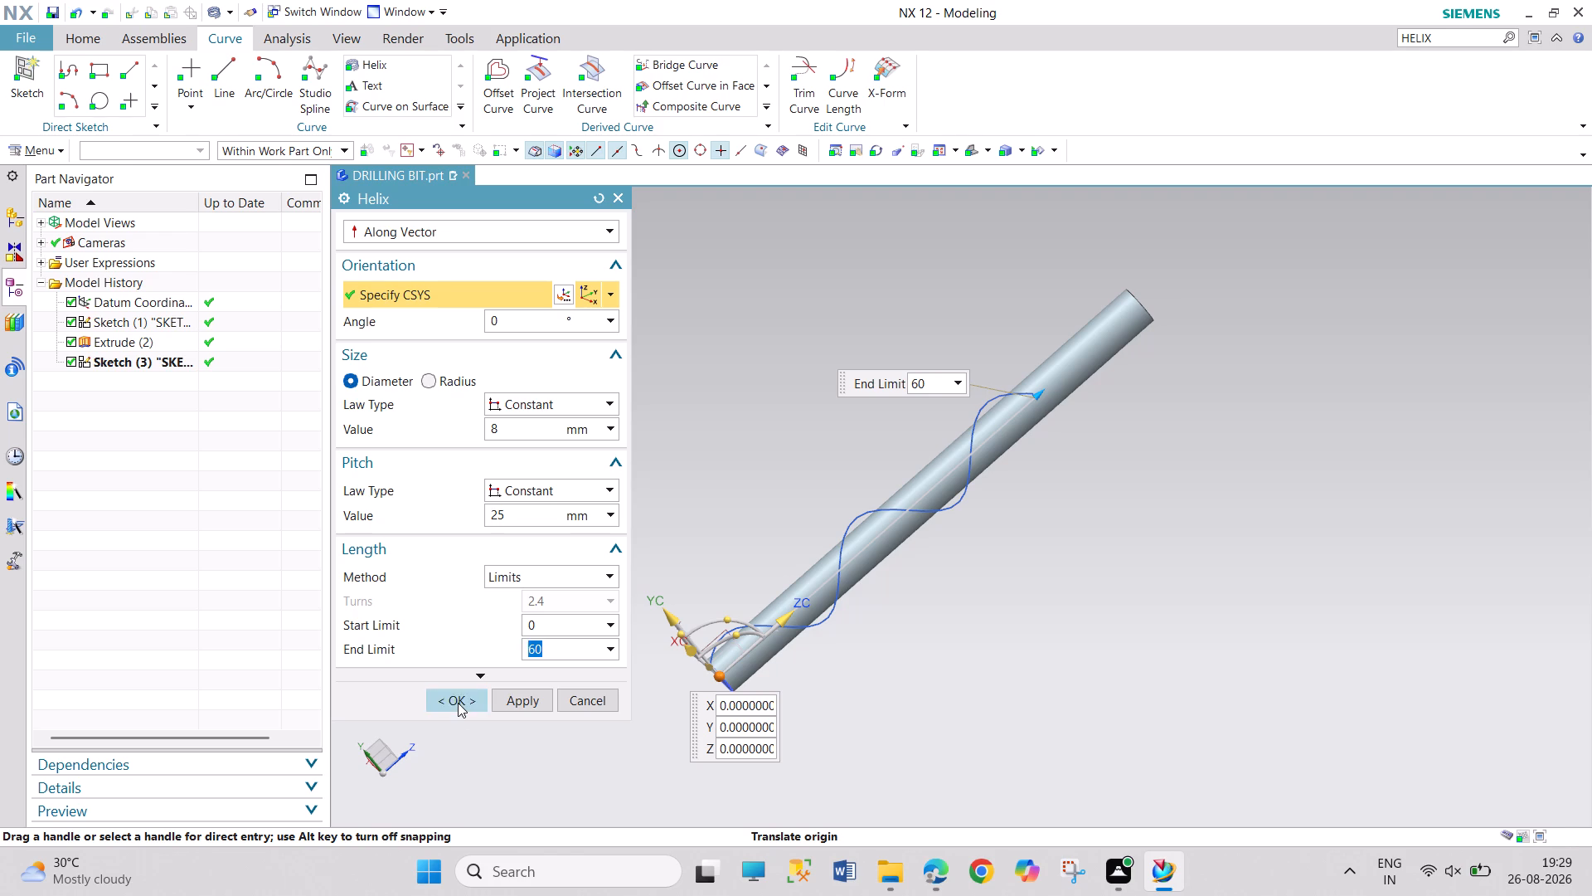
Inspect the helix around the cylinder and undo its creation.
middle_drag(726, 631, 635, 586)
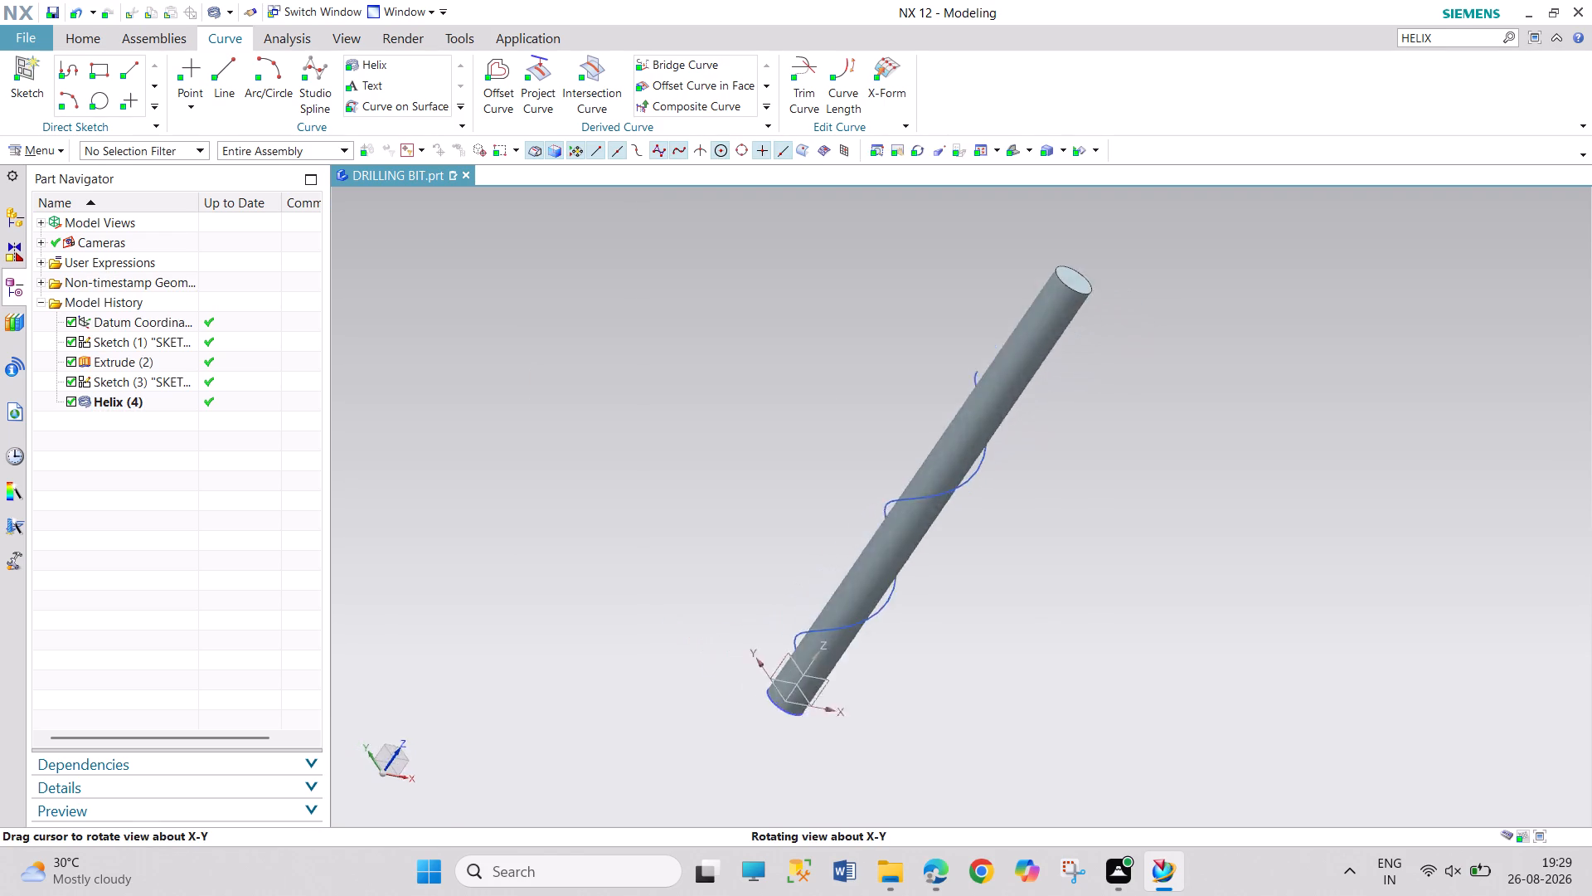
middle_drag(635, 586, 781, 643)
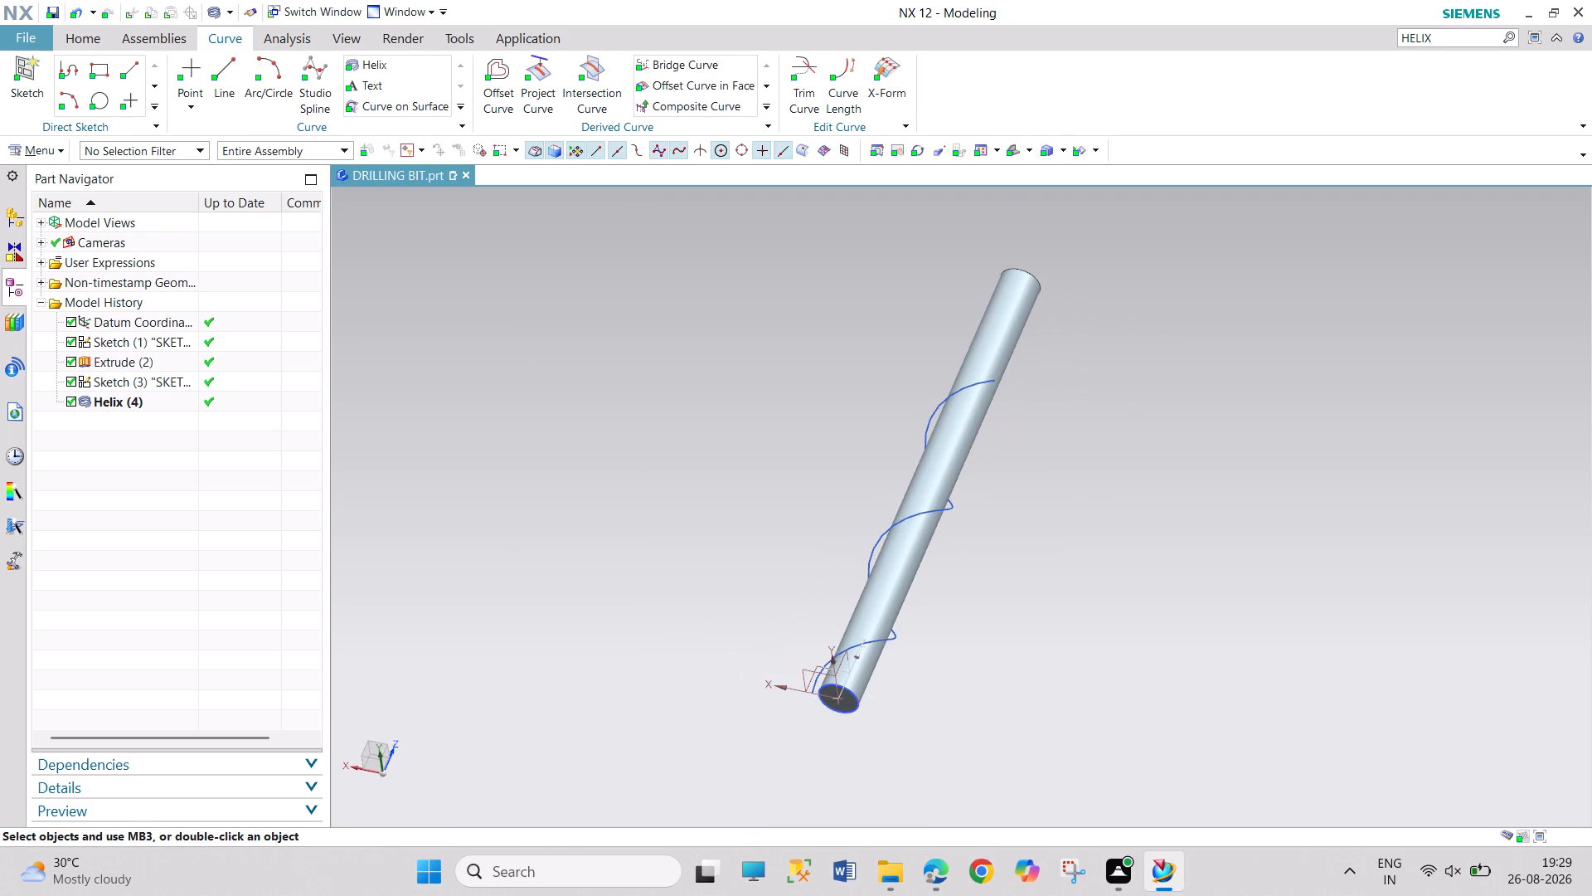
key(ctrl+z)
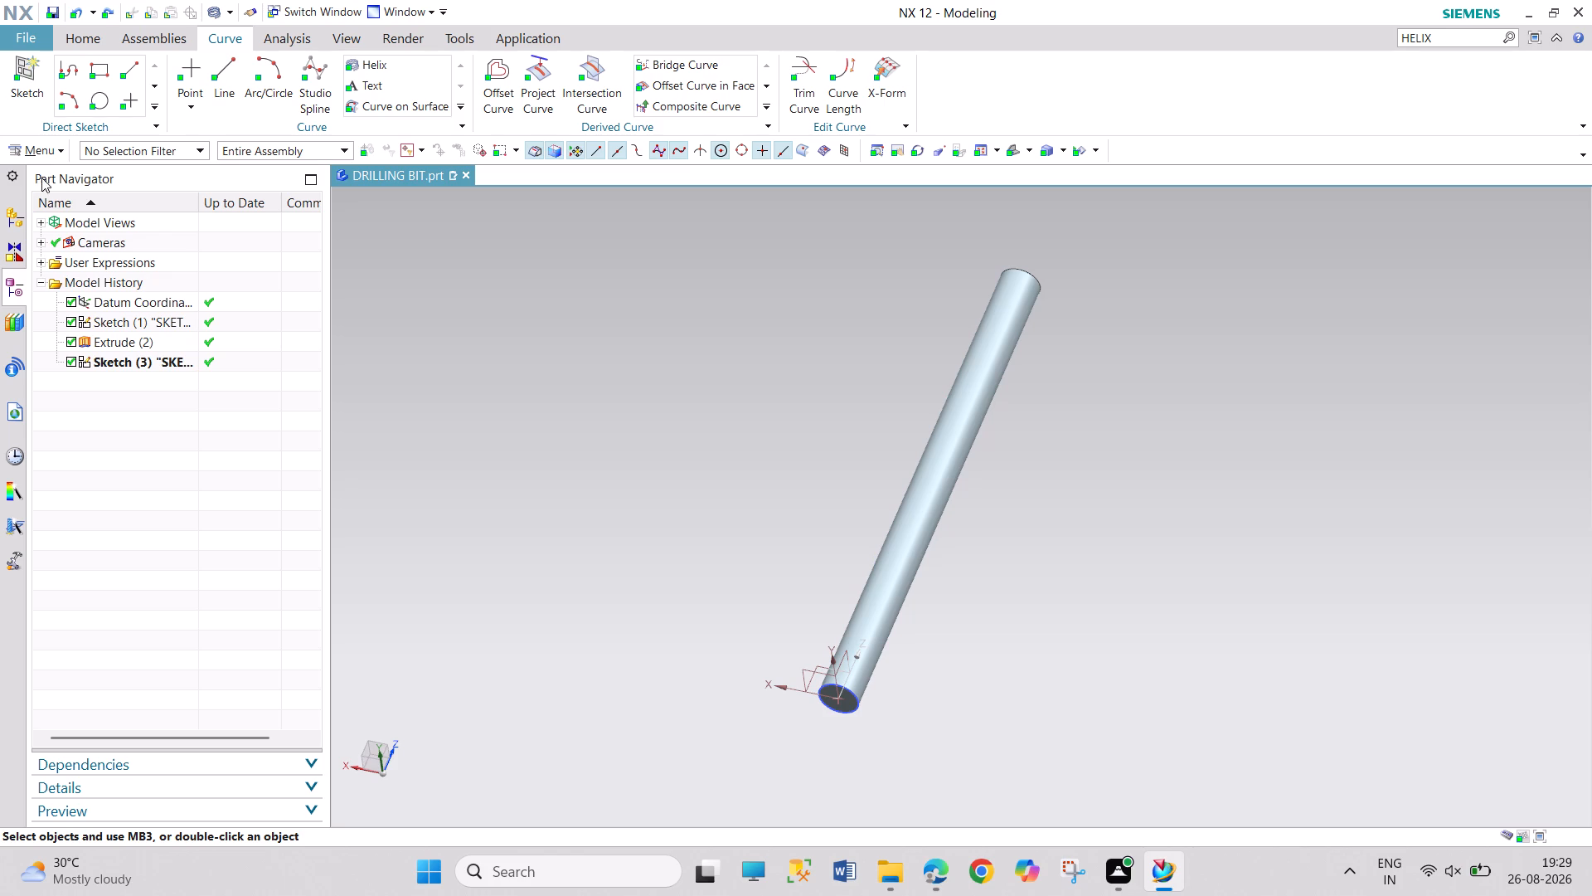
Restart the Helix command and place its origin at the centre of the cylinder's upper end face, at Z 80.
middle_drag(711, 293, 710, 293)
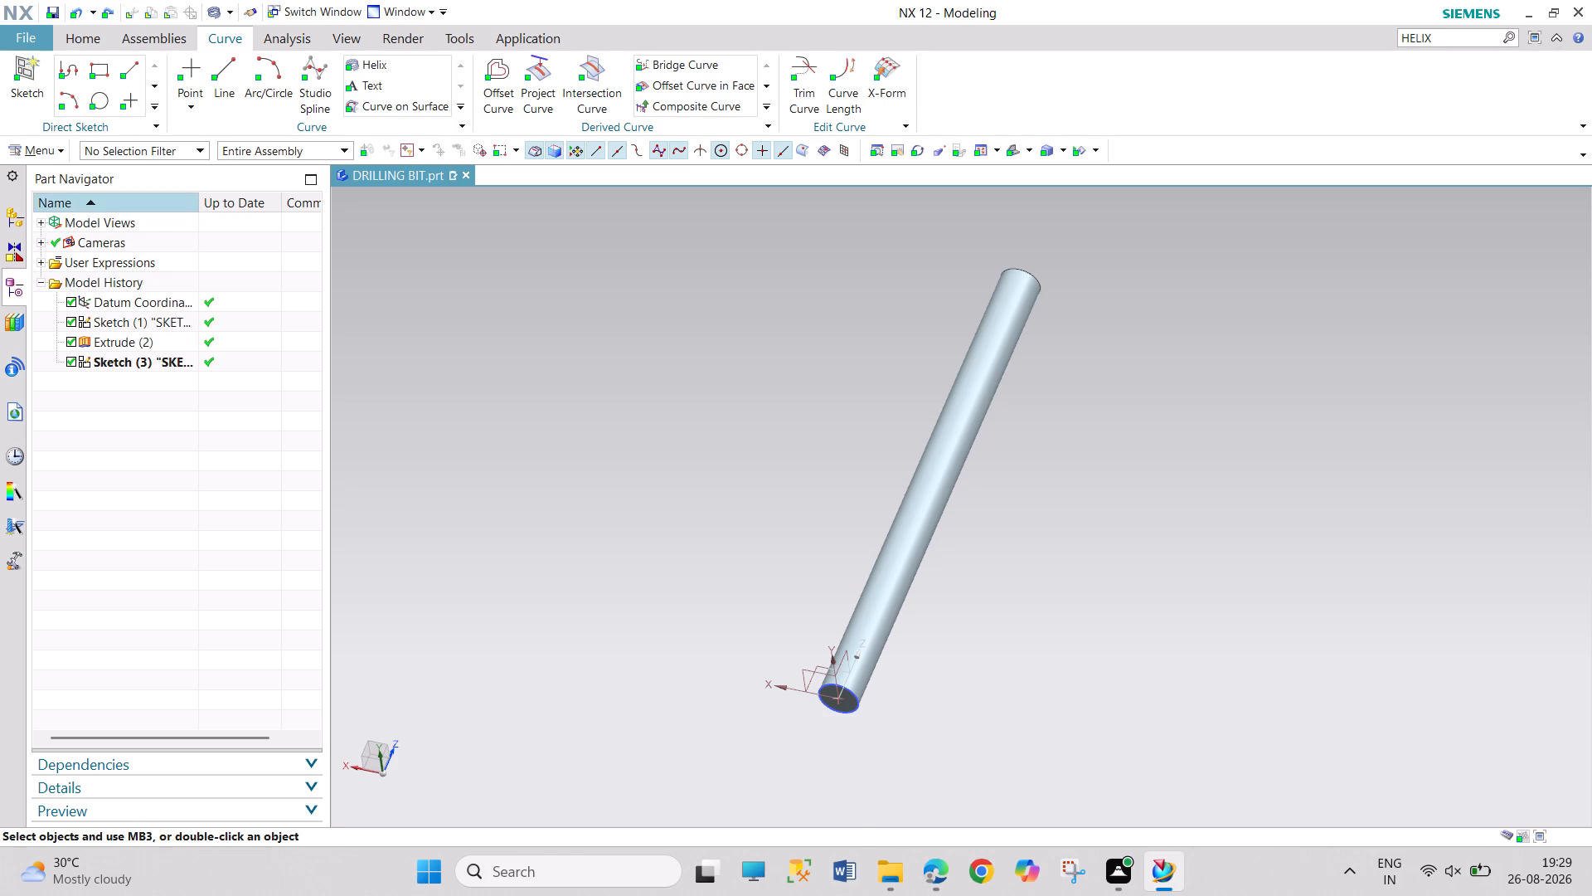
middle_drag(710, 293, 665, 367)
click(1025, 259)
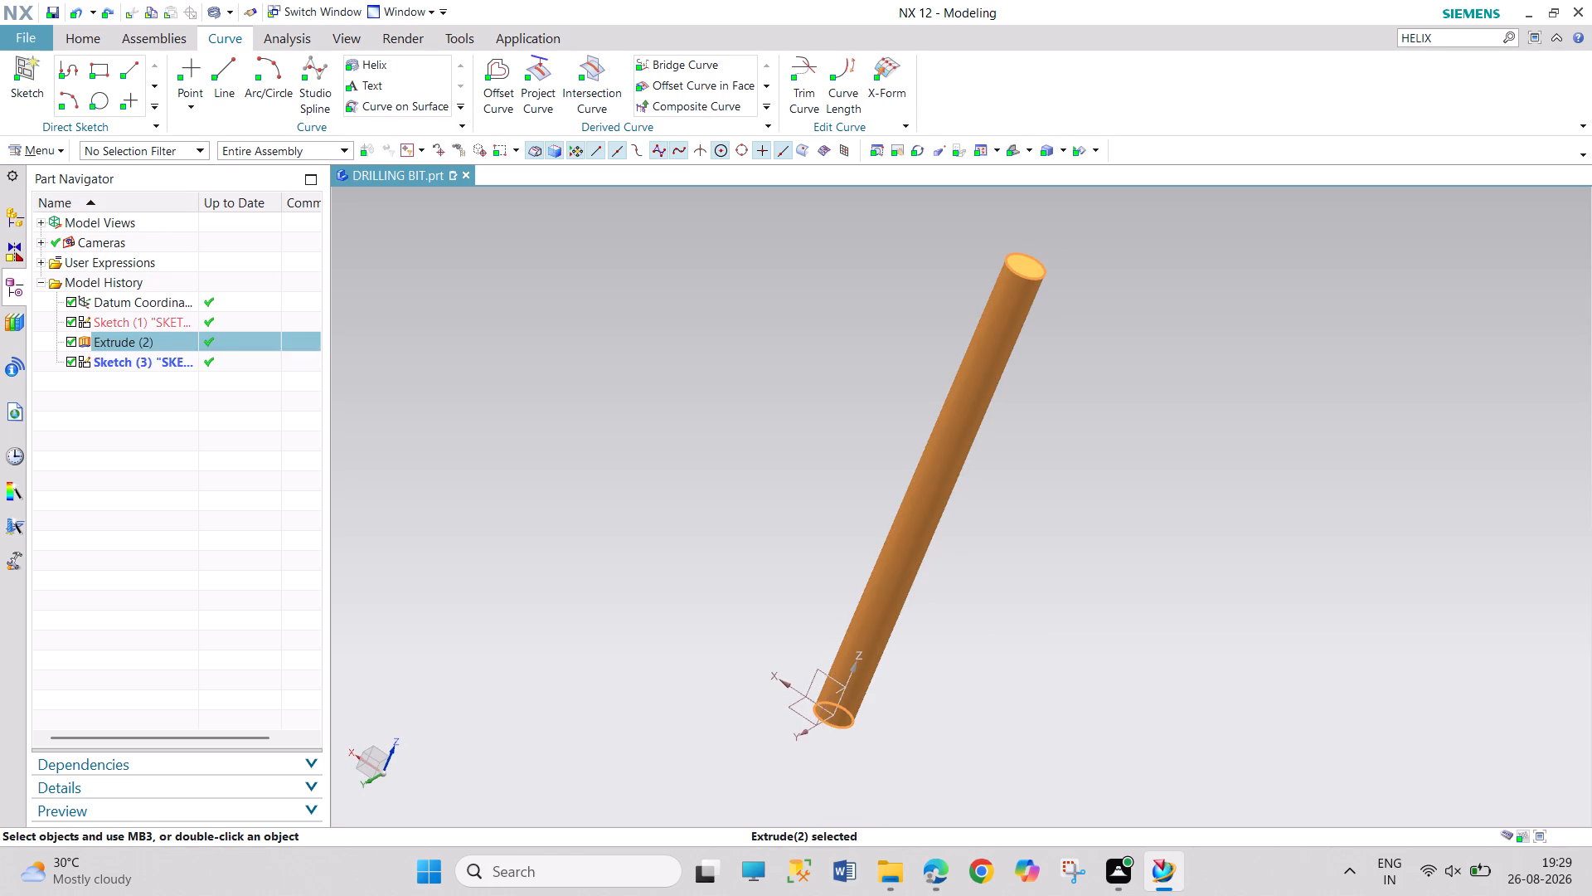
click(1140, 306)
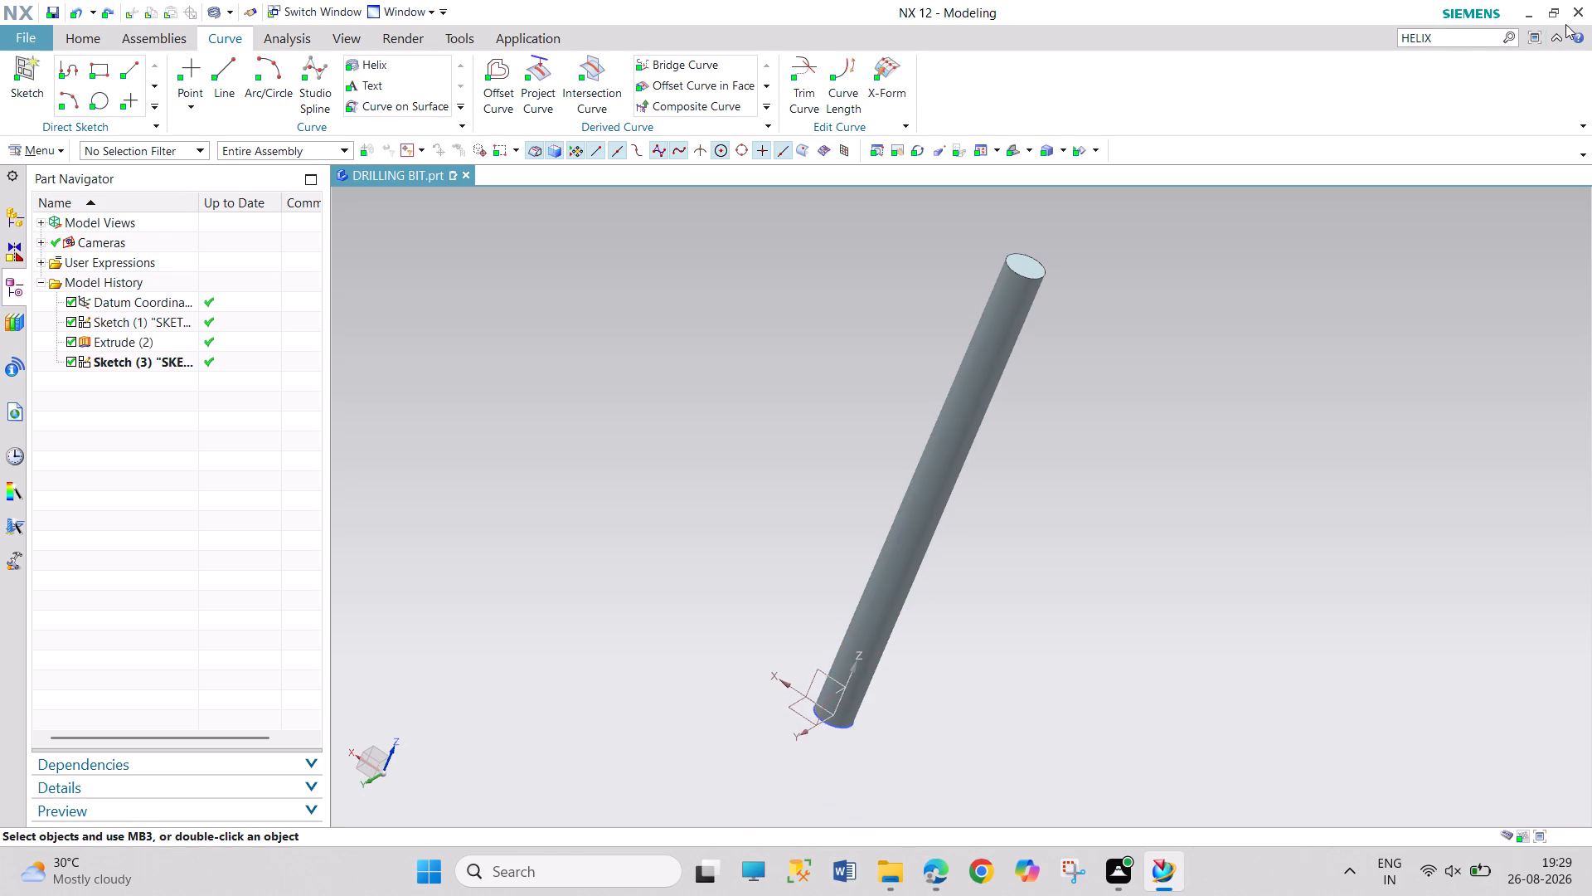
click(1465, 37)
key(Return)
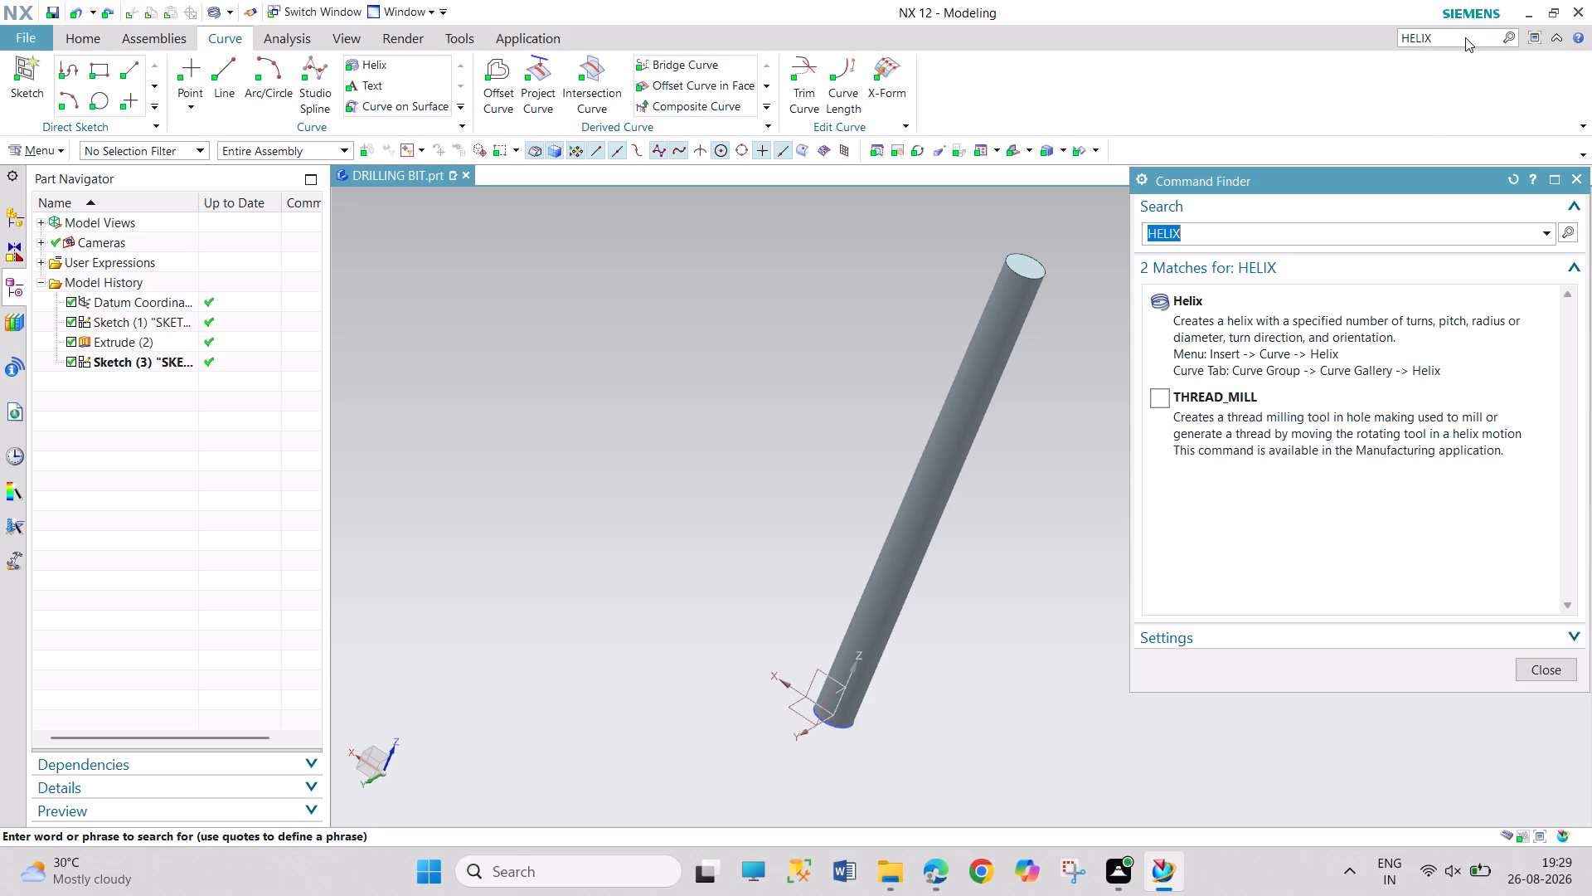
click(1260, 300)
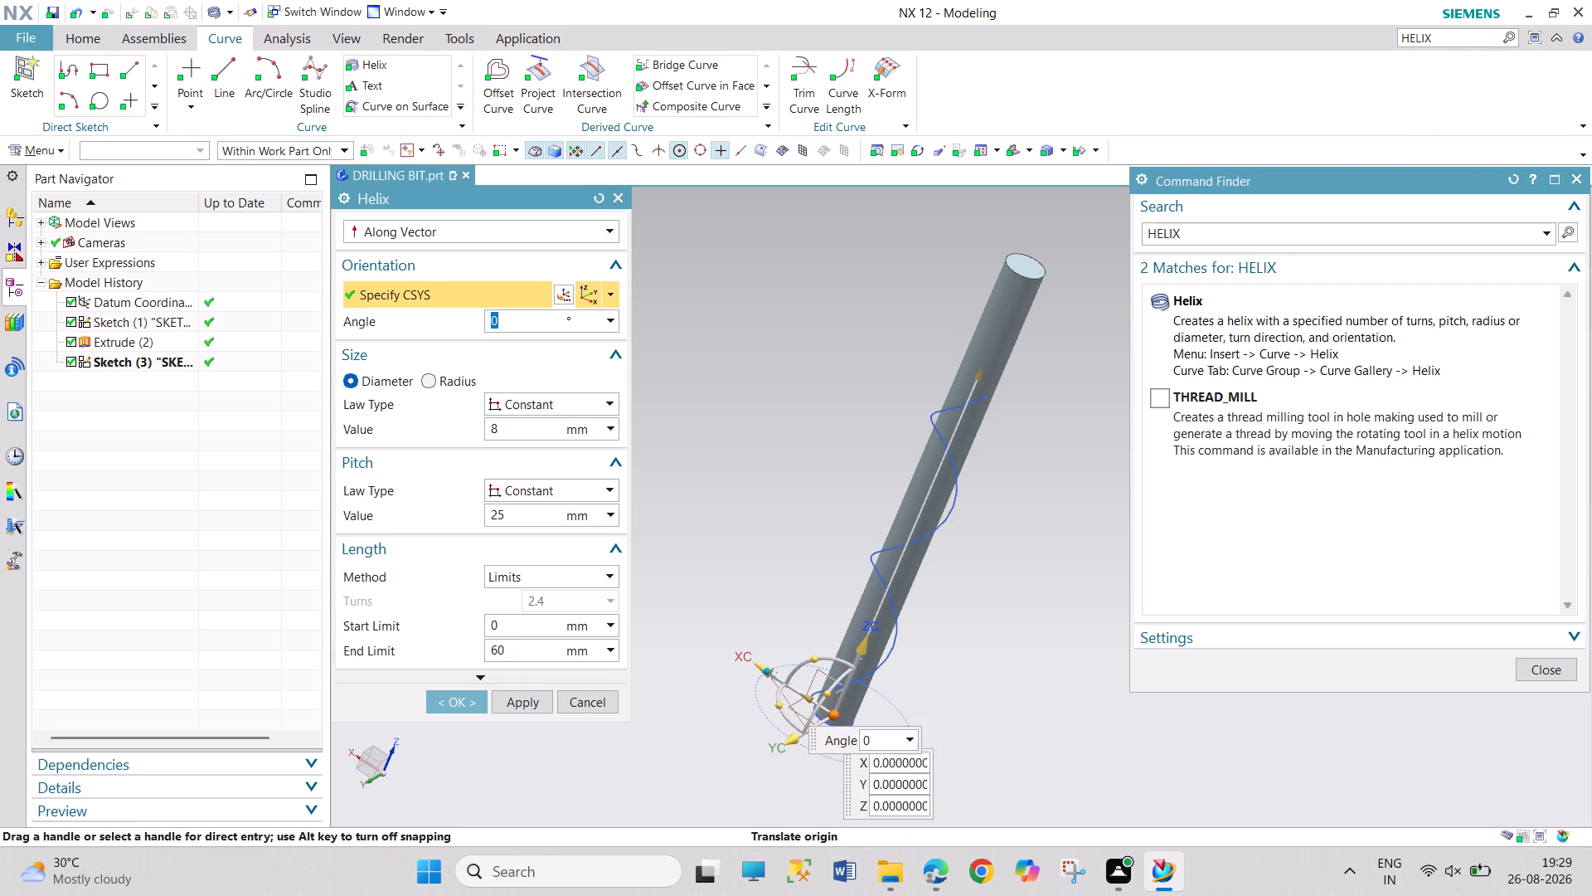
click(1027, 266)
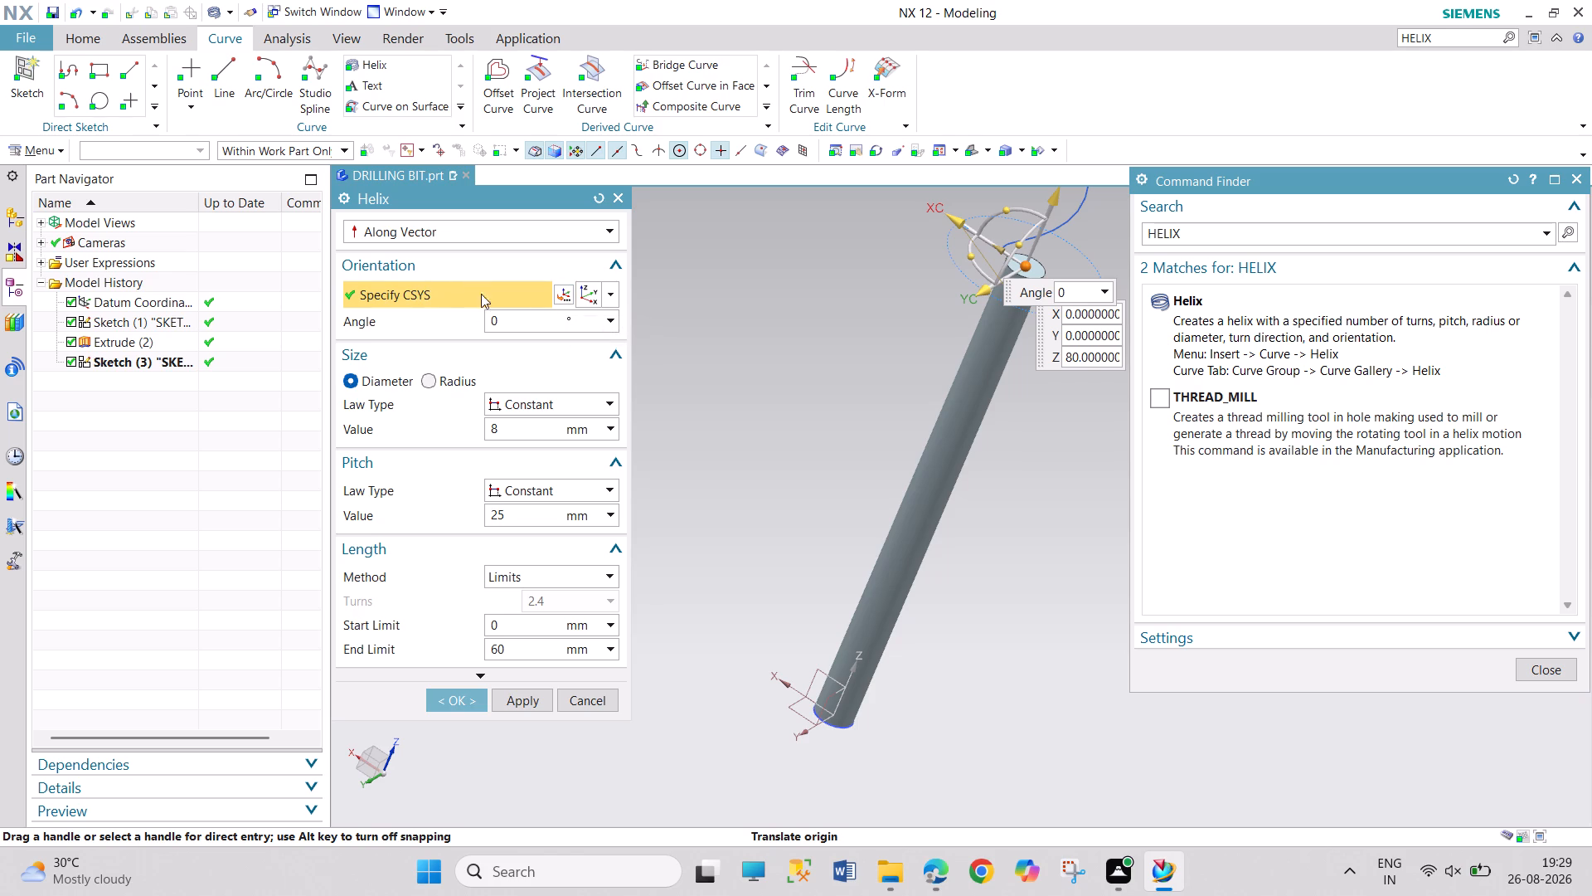
Review the helix type choices and the coordinate-system orientation options, keeping the Along Vector type.
scroll(921, 415, down, 3)
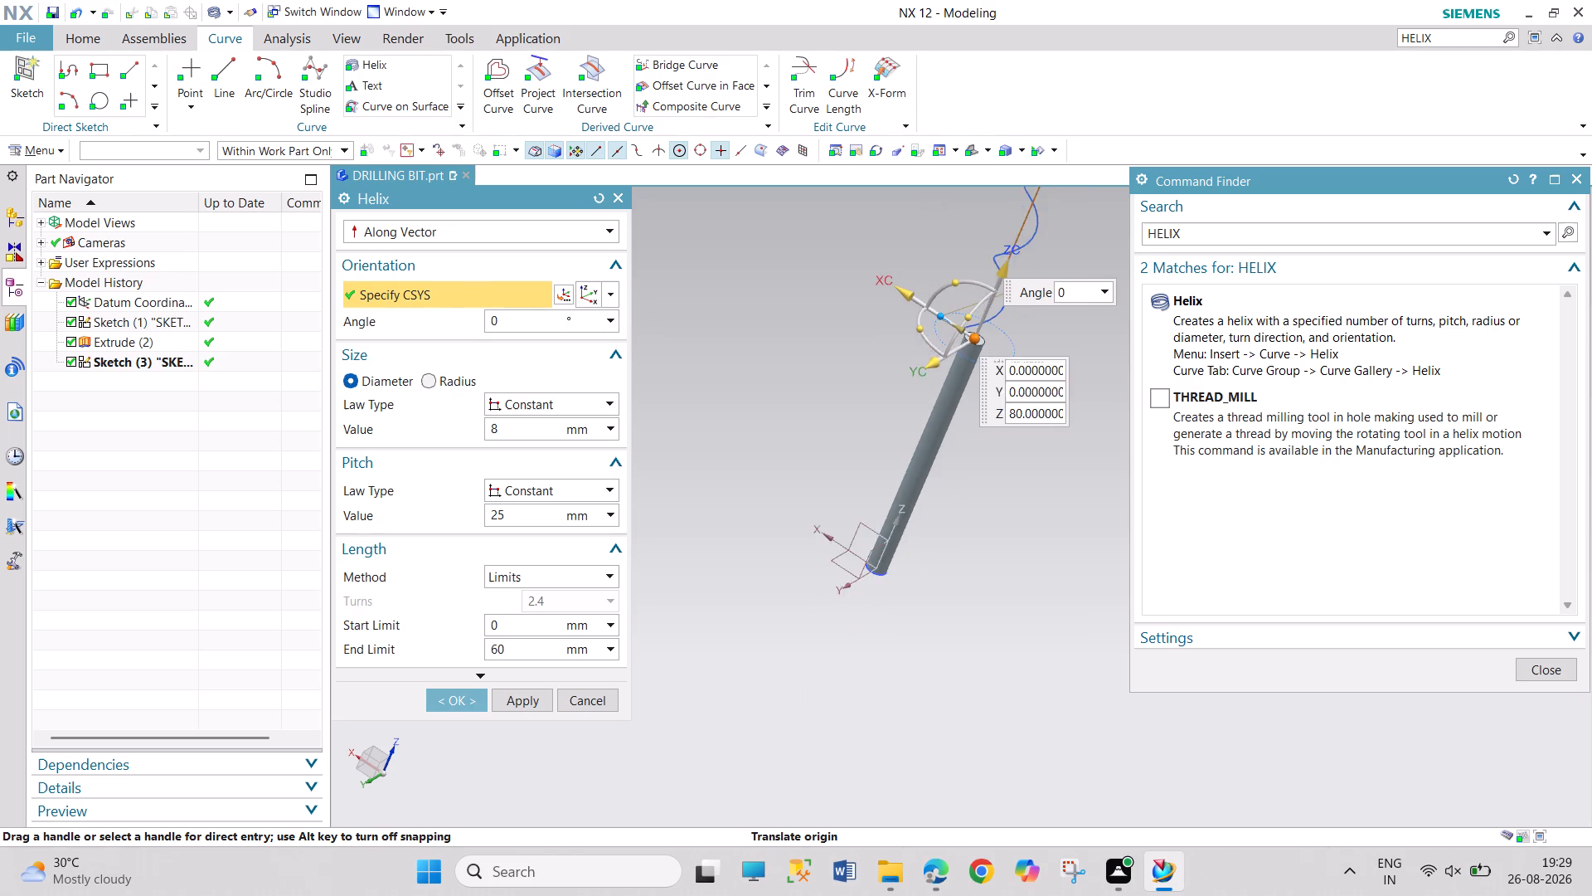
scroll(922, 411, down, 3)
scroll(927, 392, up, 2)
scroll(1050, 253, up, 1)
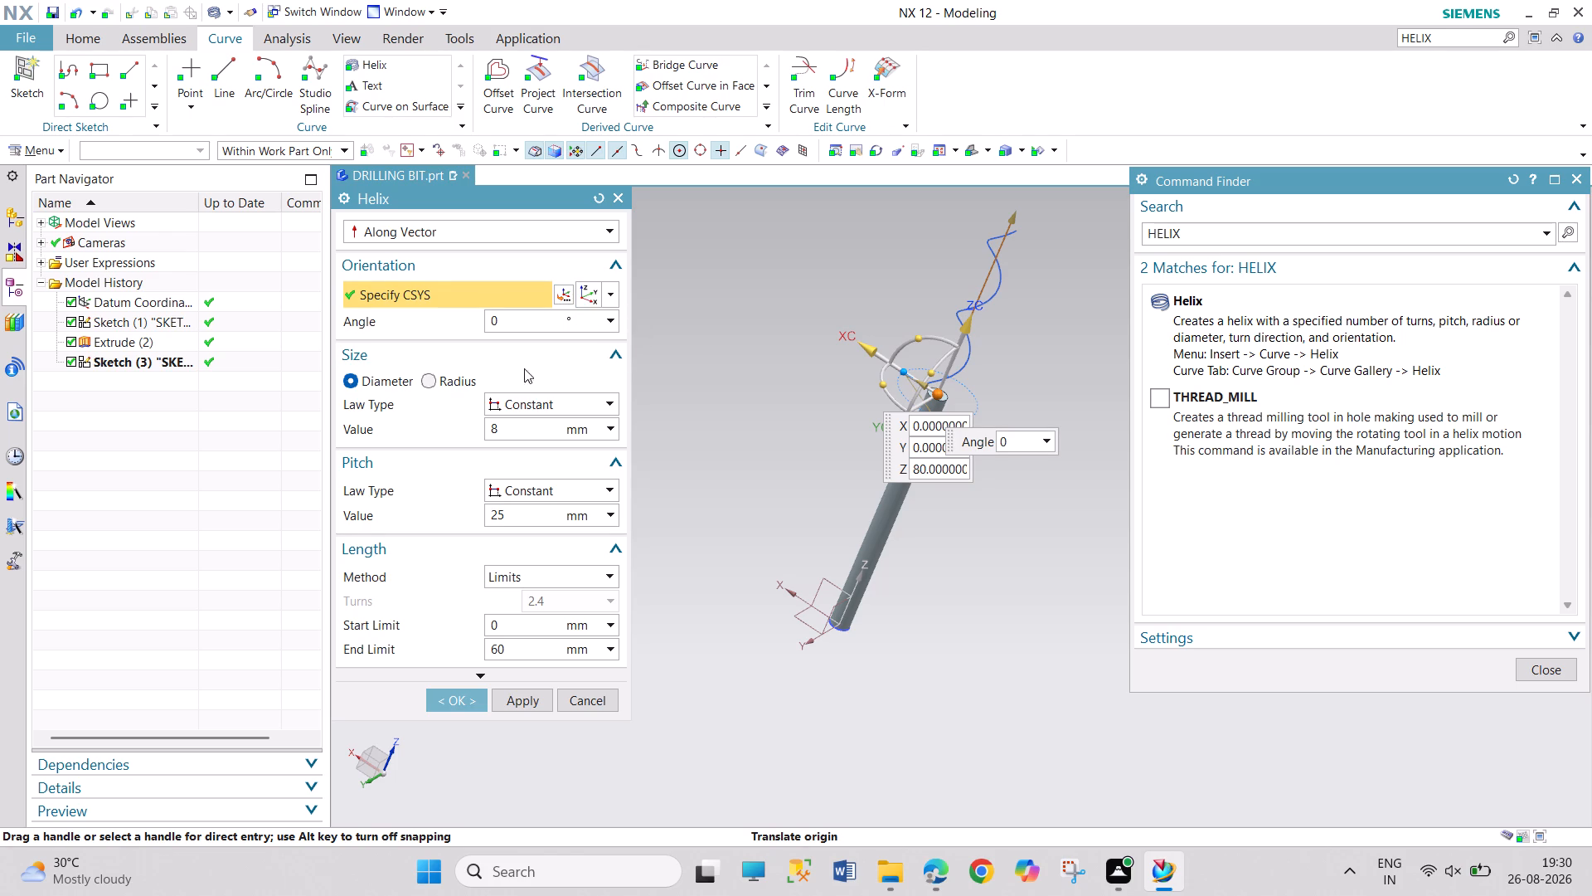
click(577, 229)
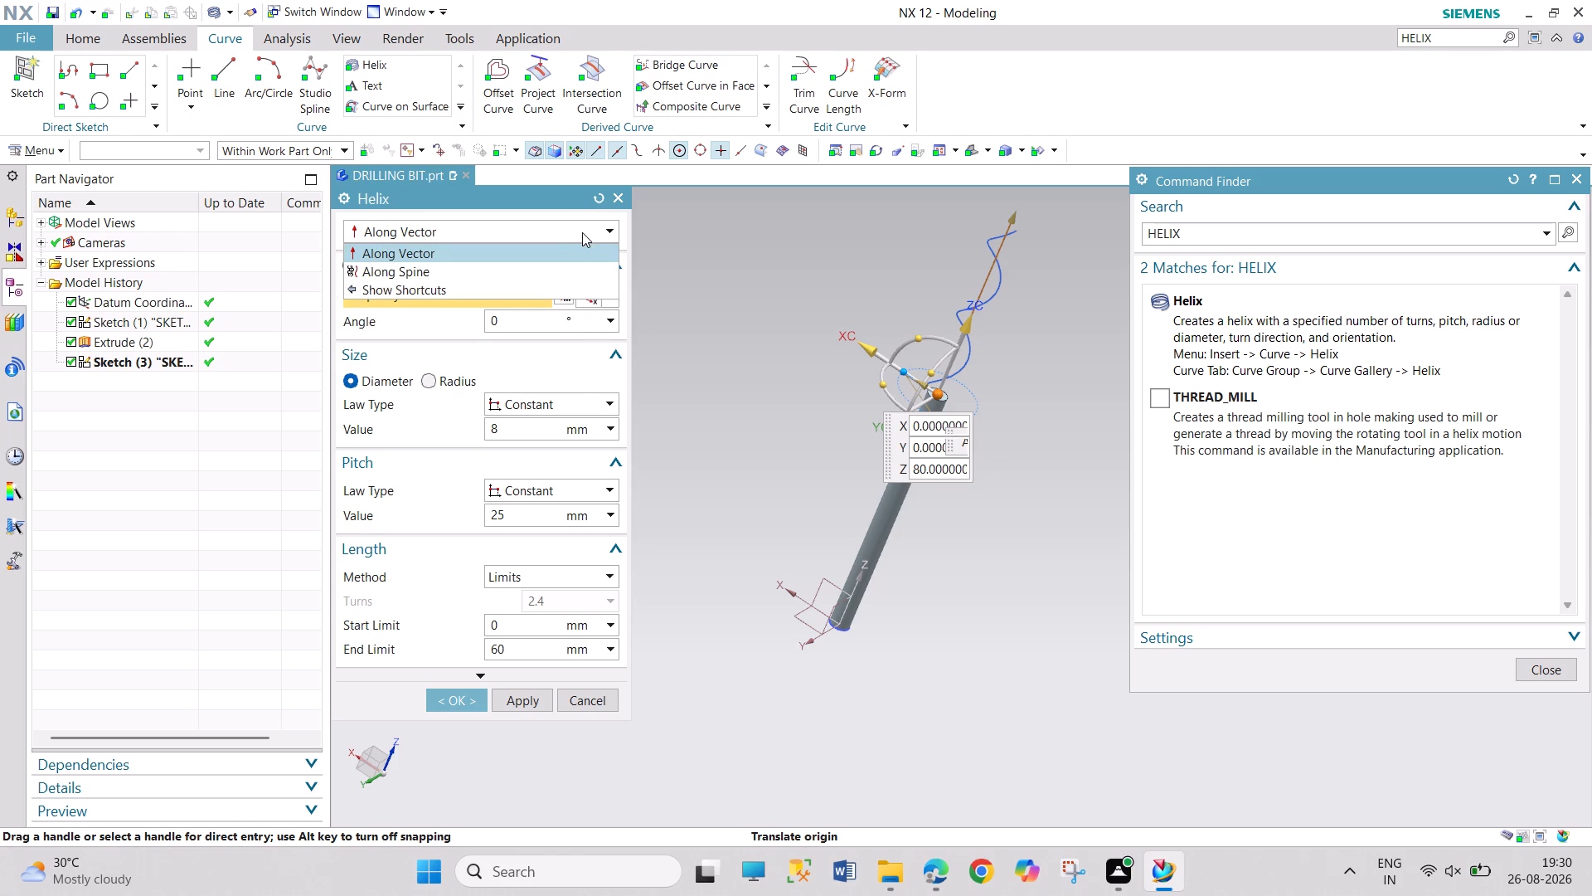
click(585, 234)
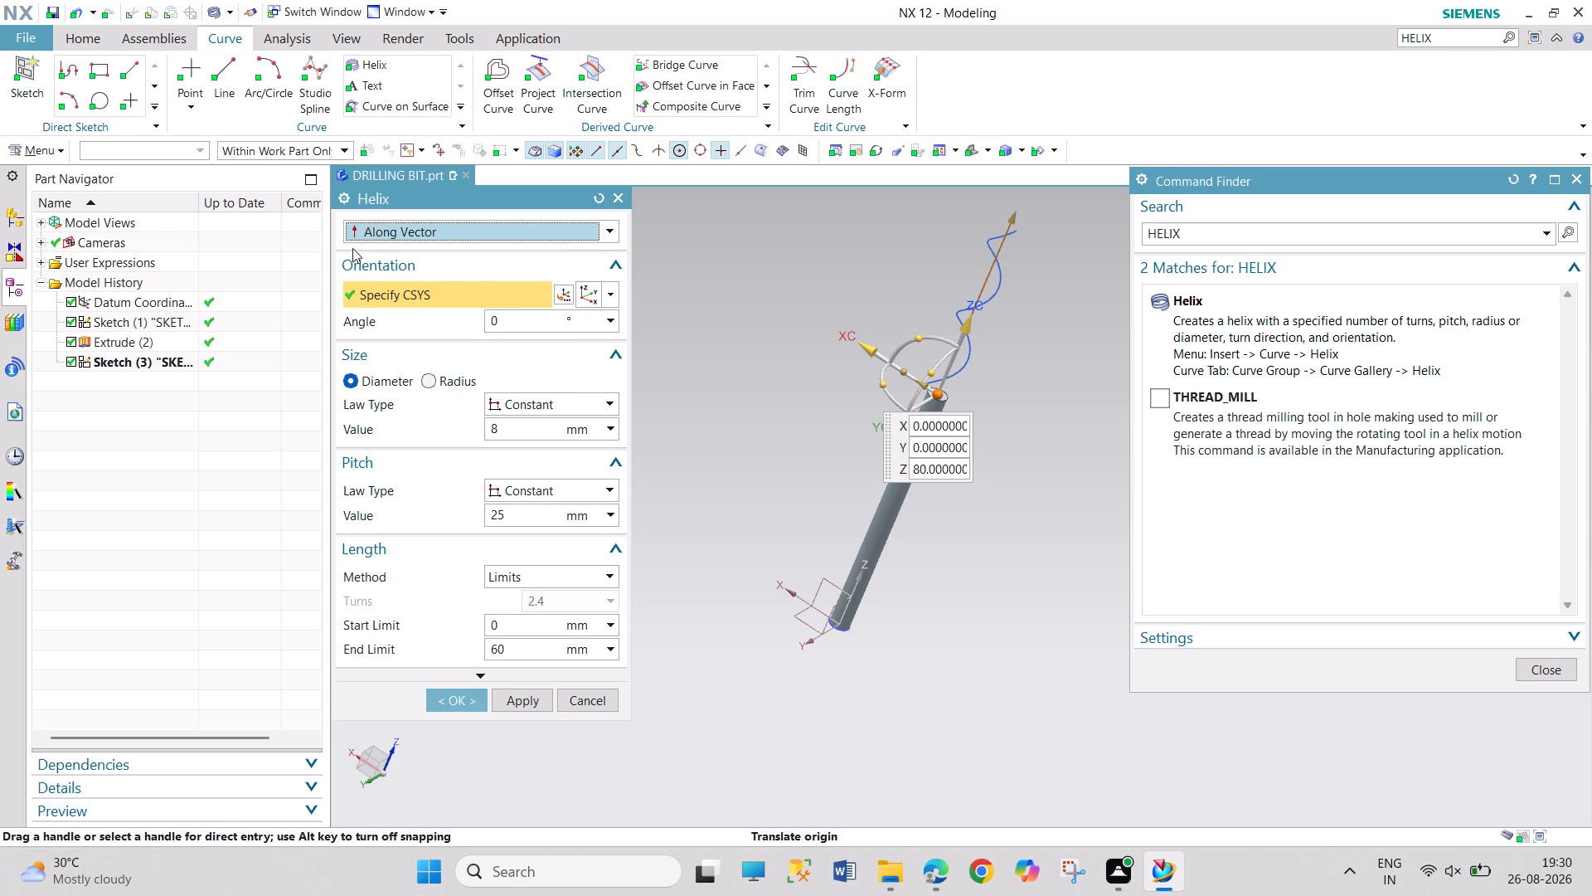
double_click(348, 231)
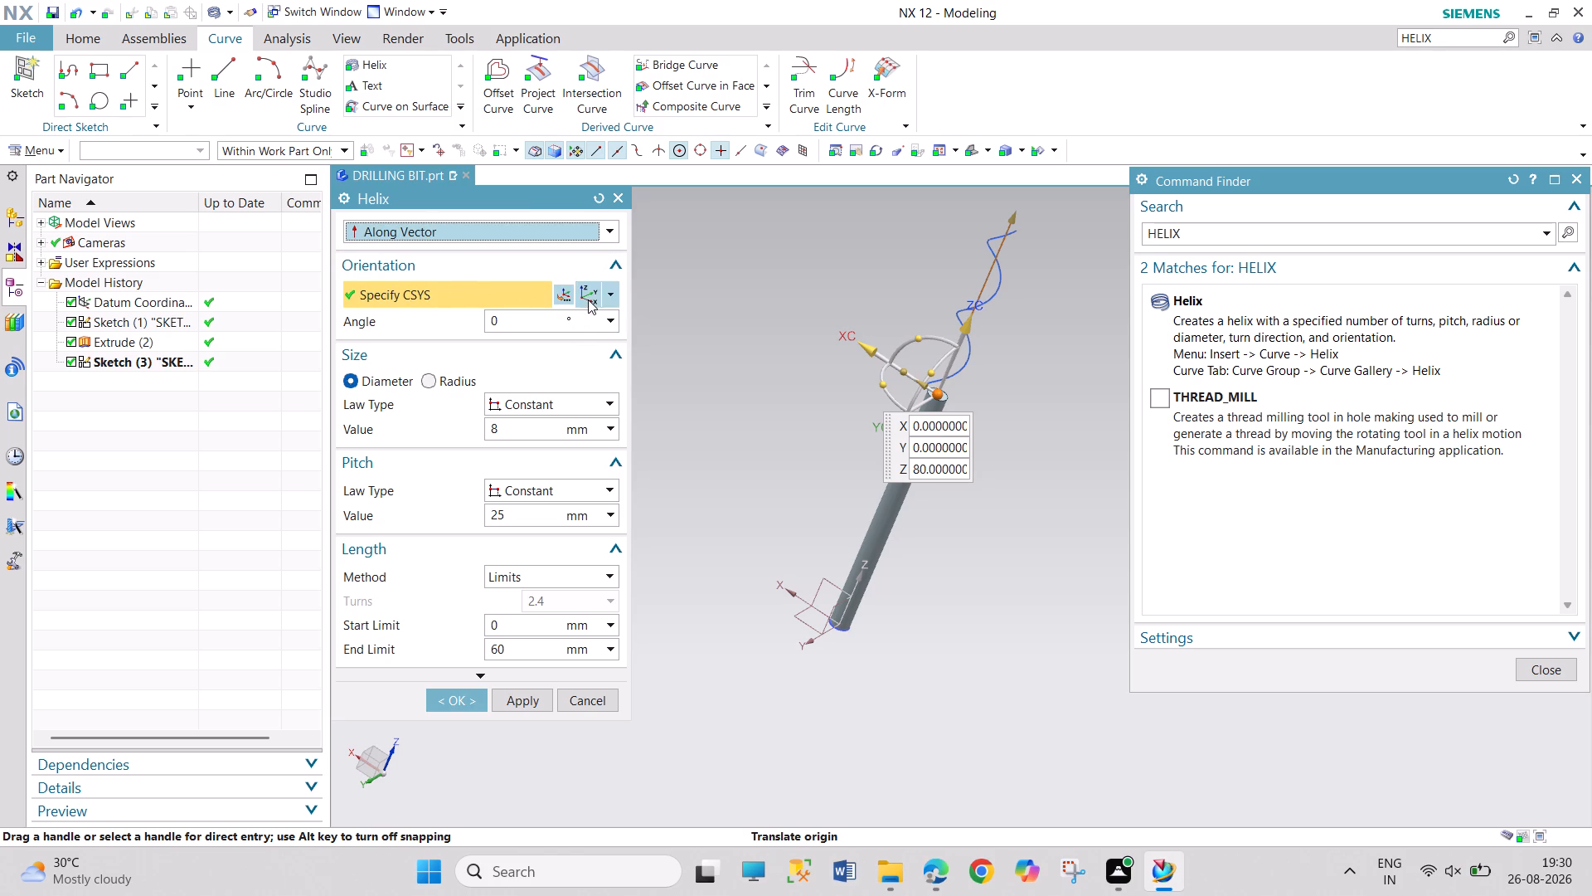
click(613, 301)
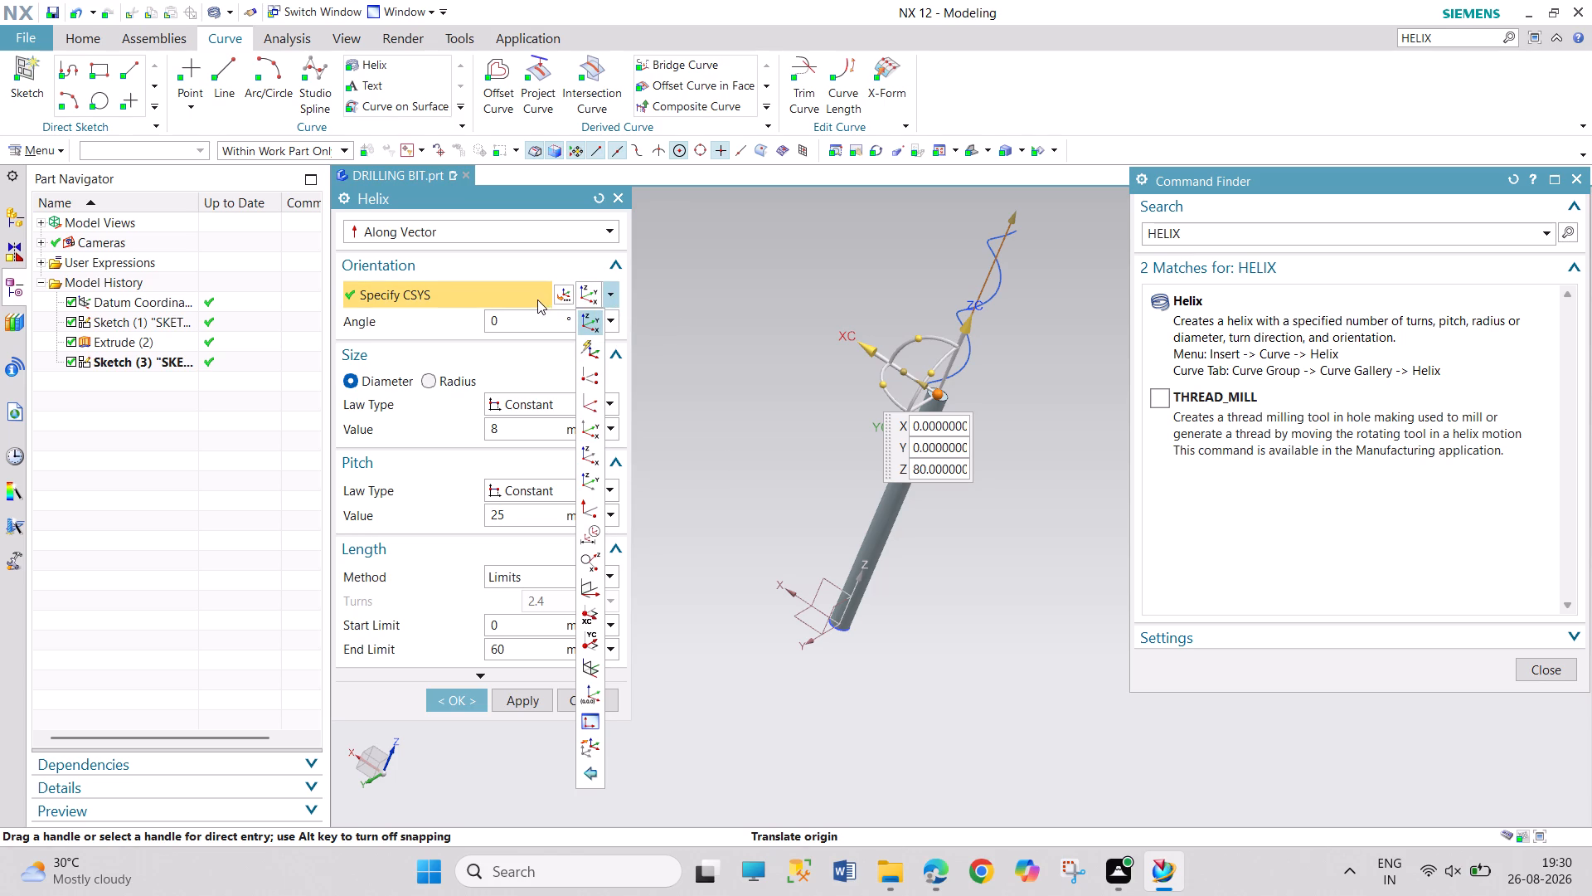
click(617, 293)
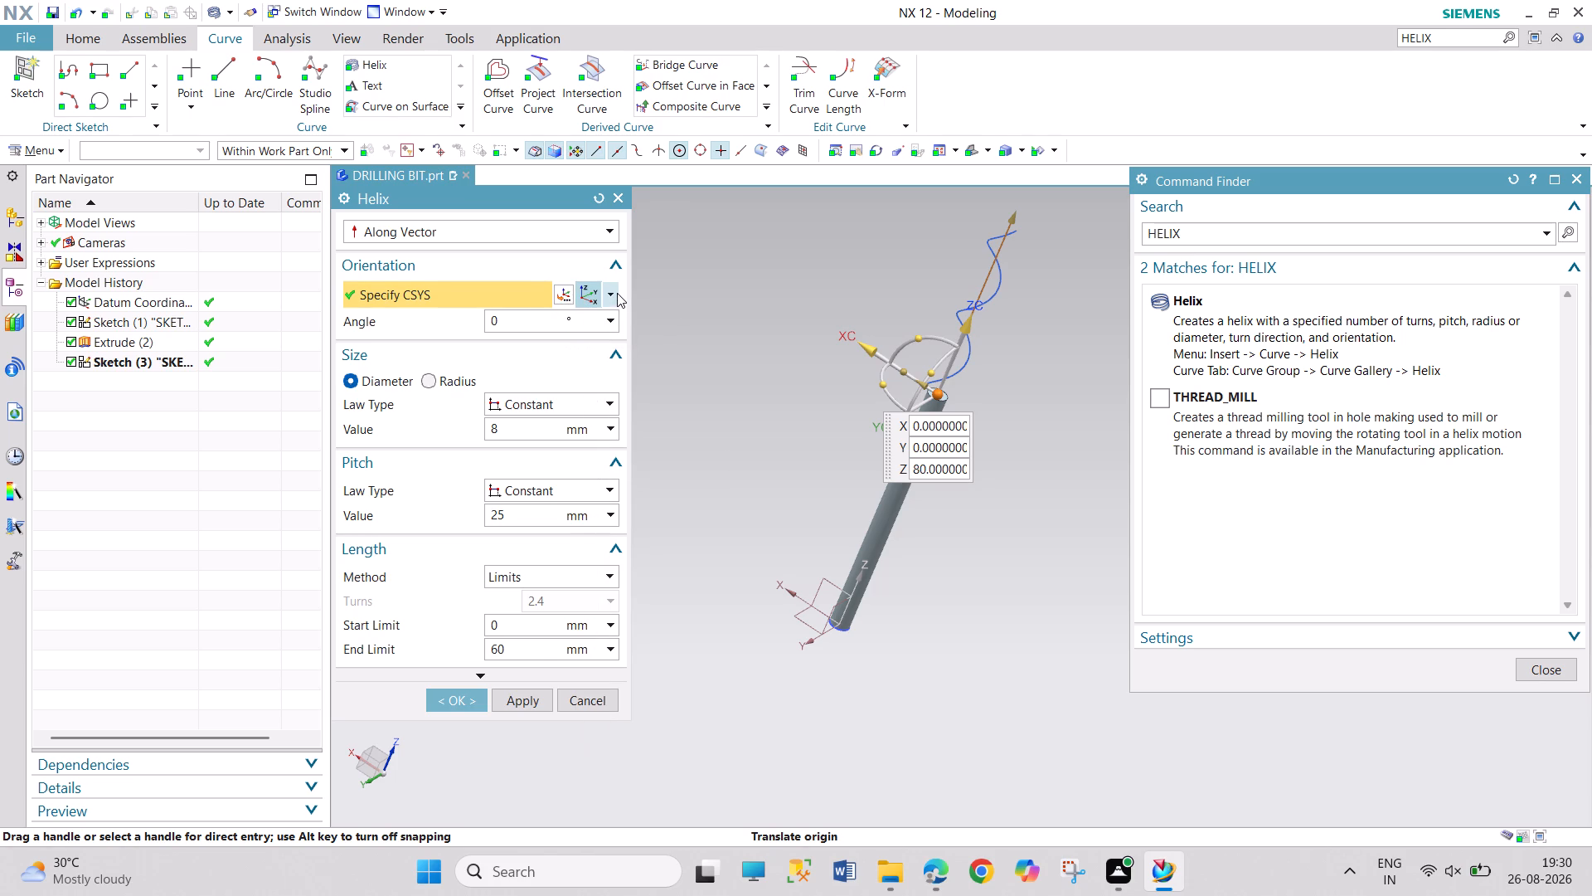
click(565, 295)
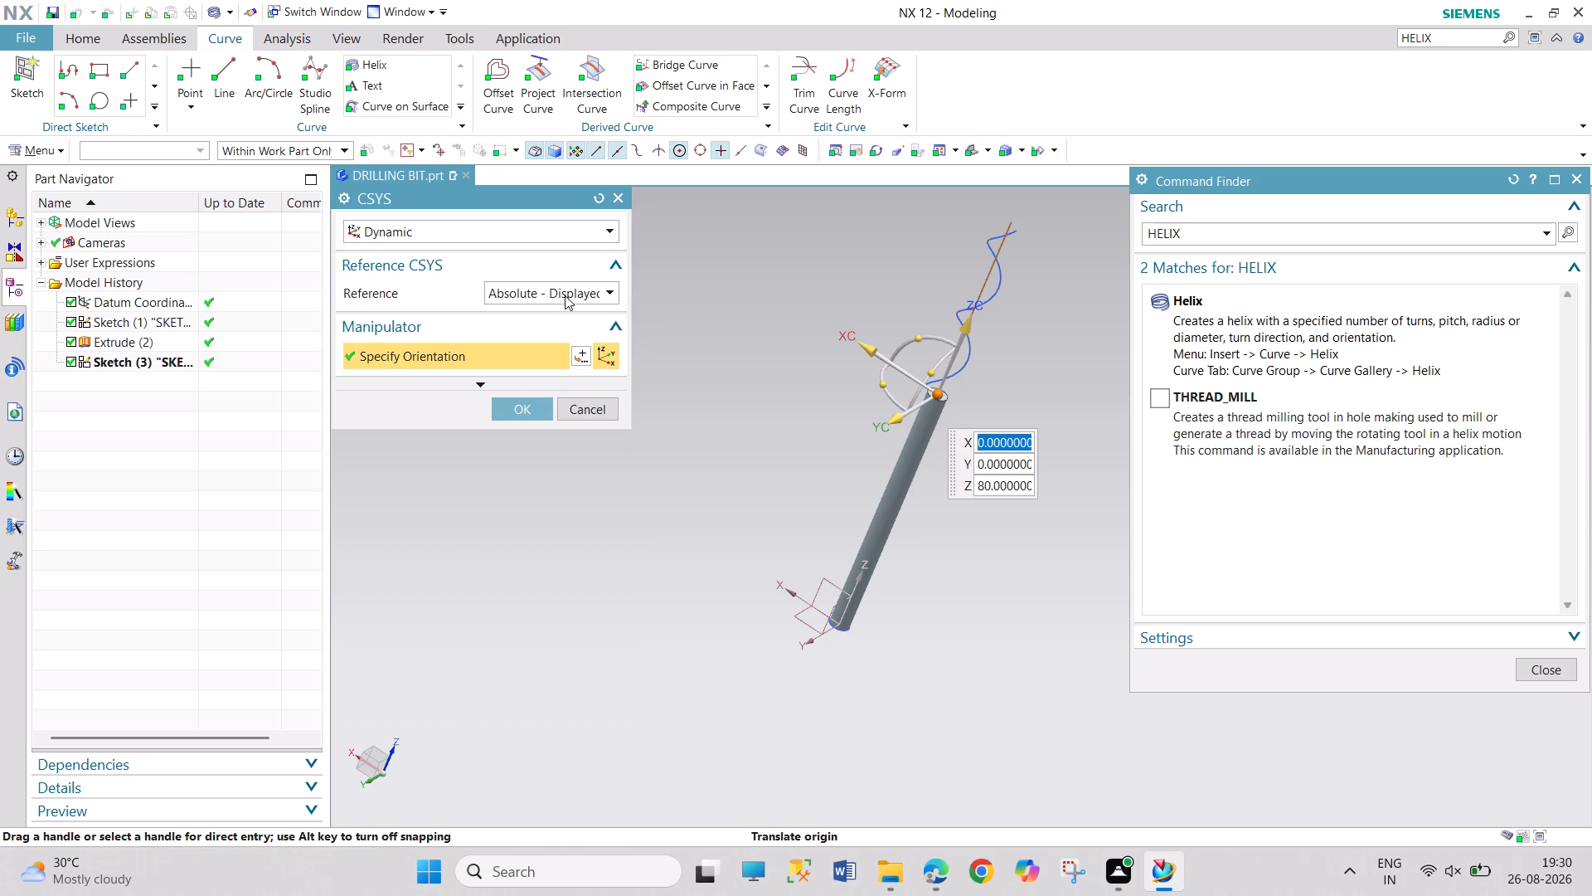
click(620, 202)
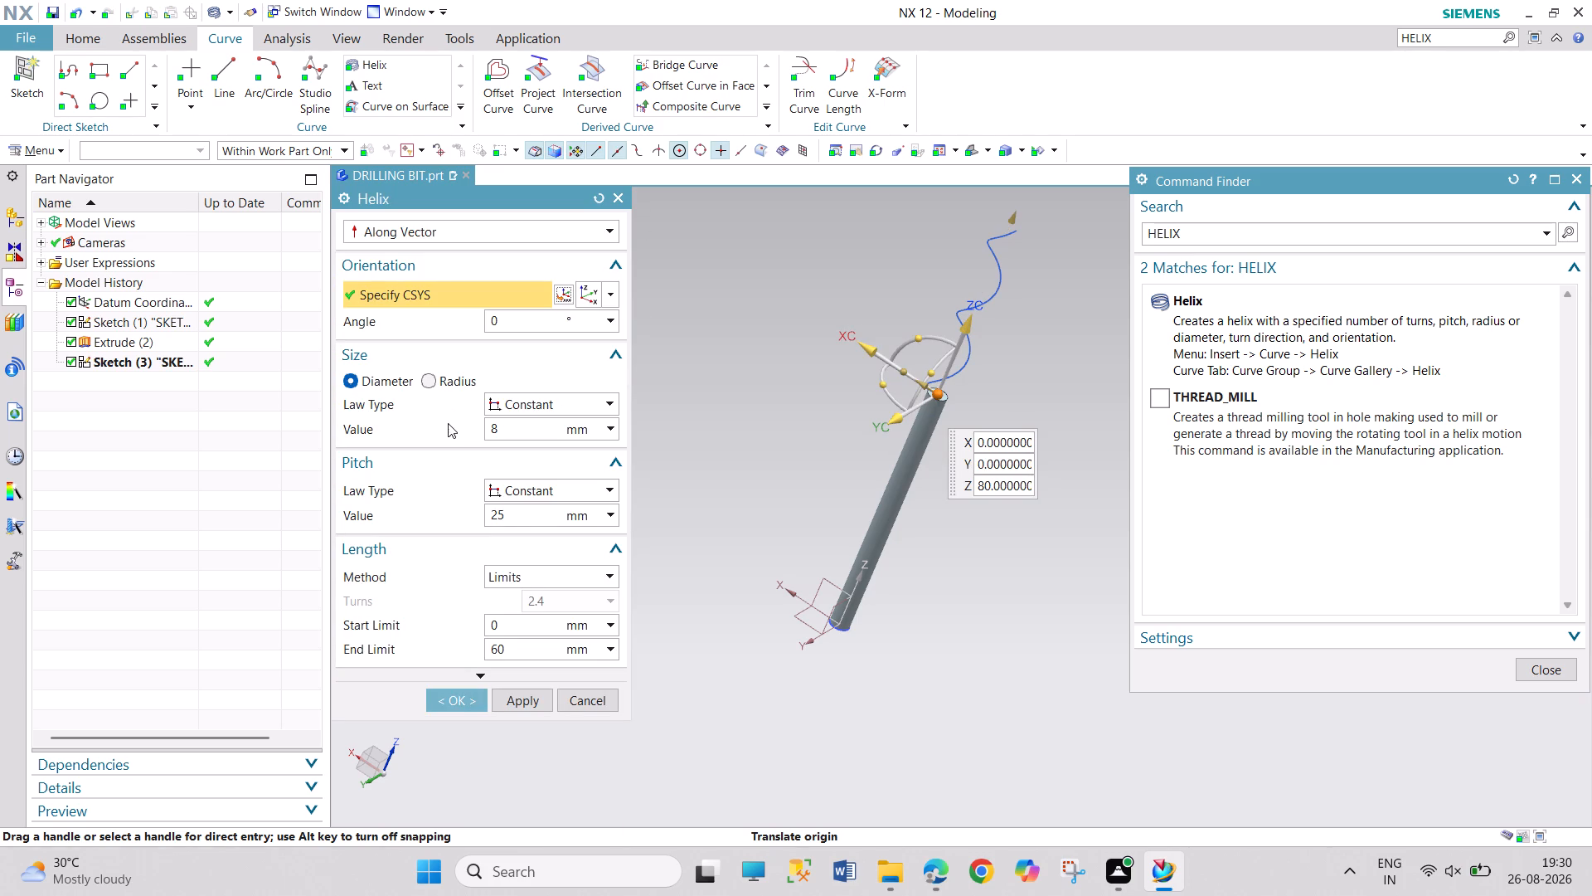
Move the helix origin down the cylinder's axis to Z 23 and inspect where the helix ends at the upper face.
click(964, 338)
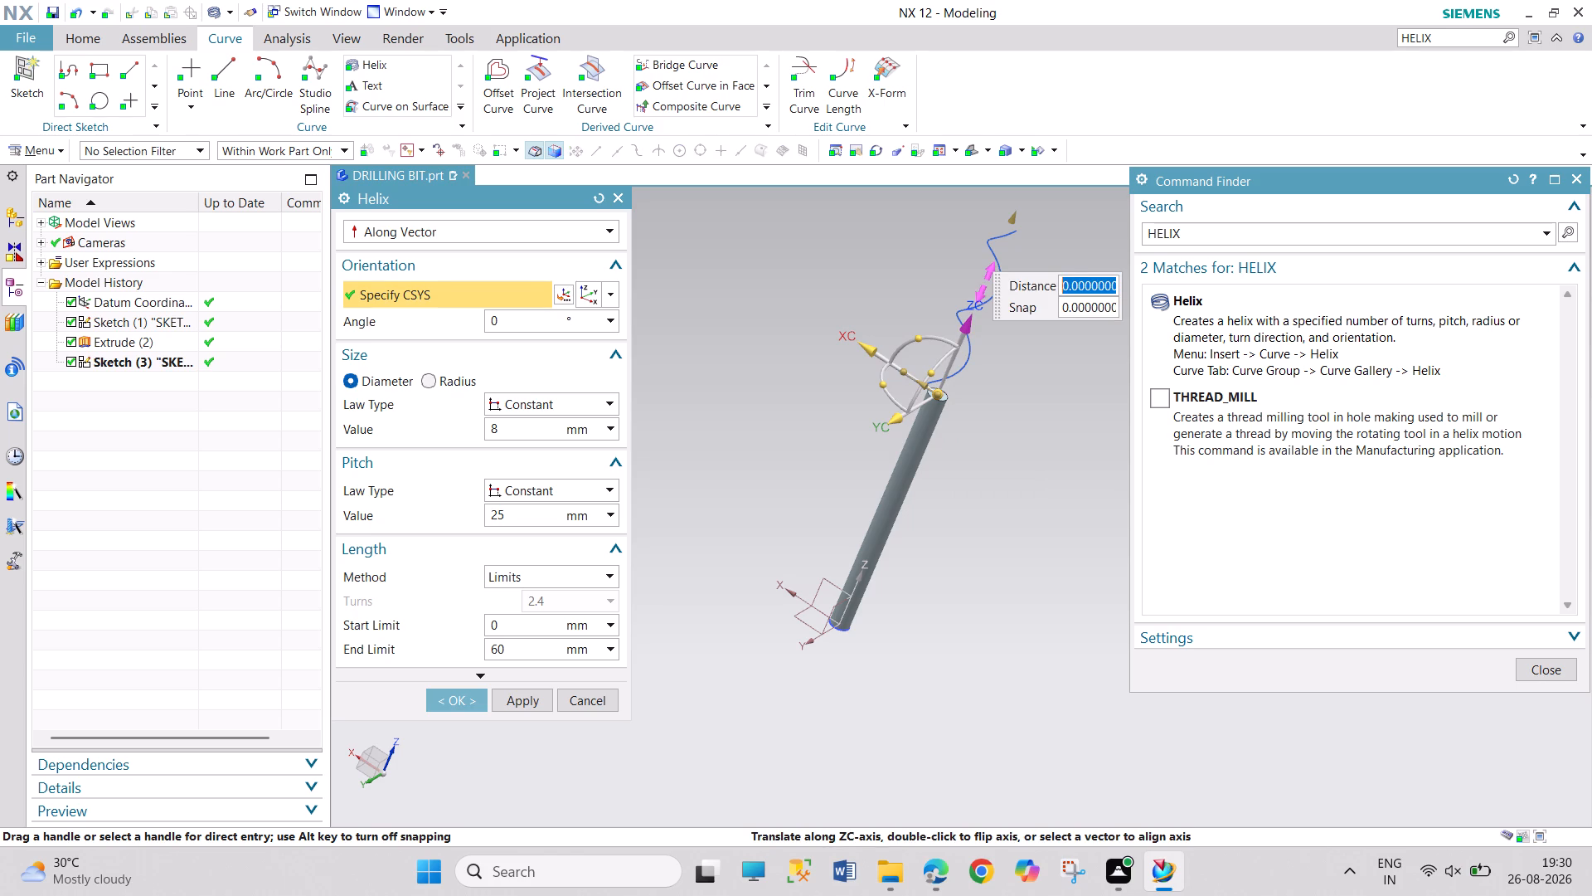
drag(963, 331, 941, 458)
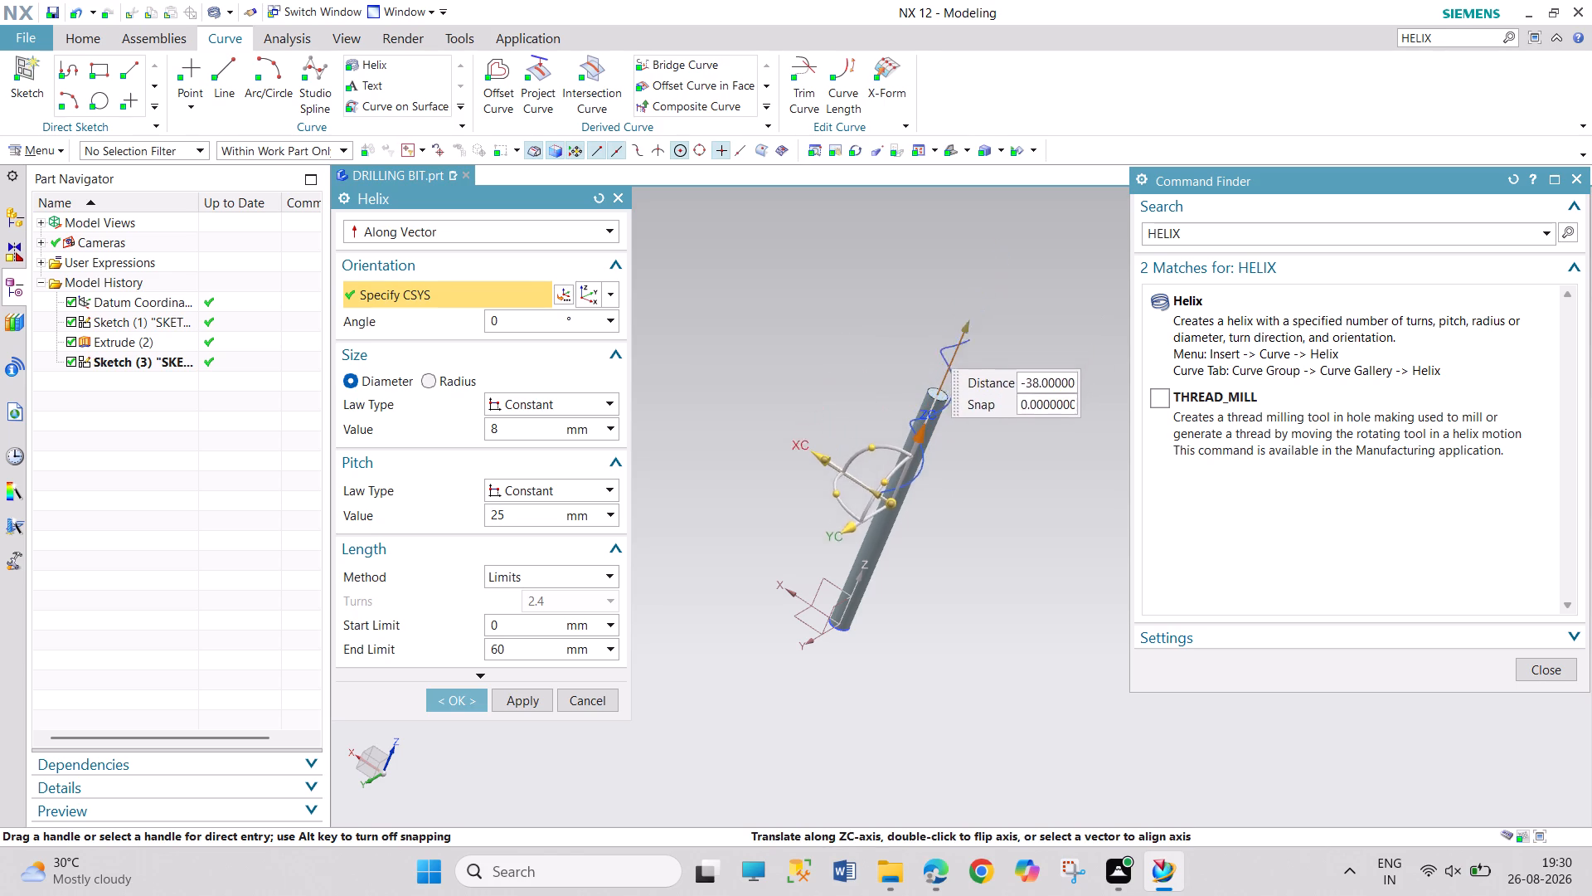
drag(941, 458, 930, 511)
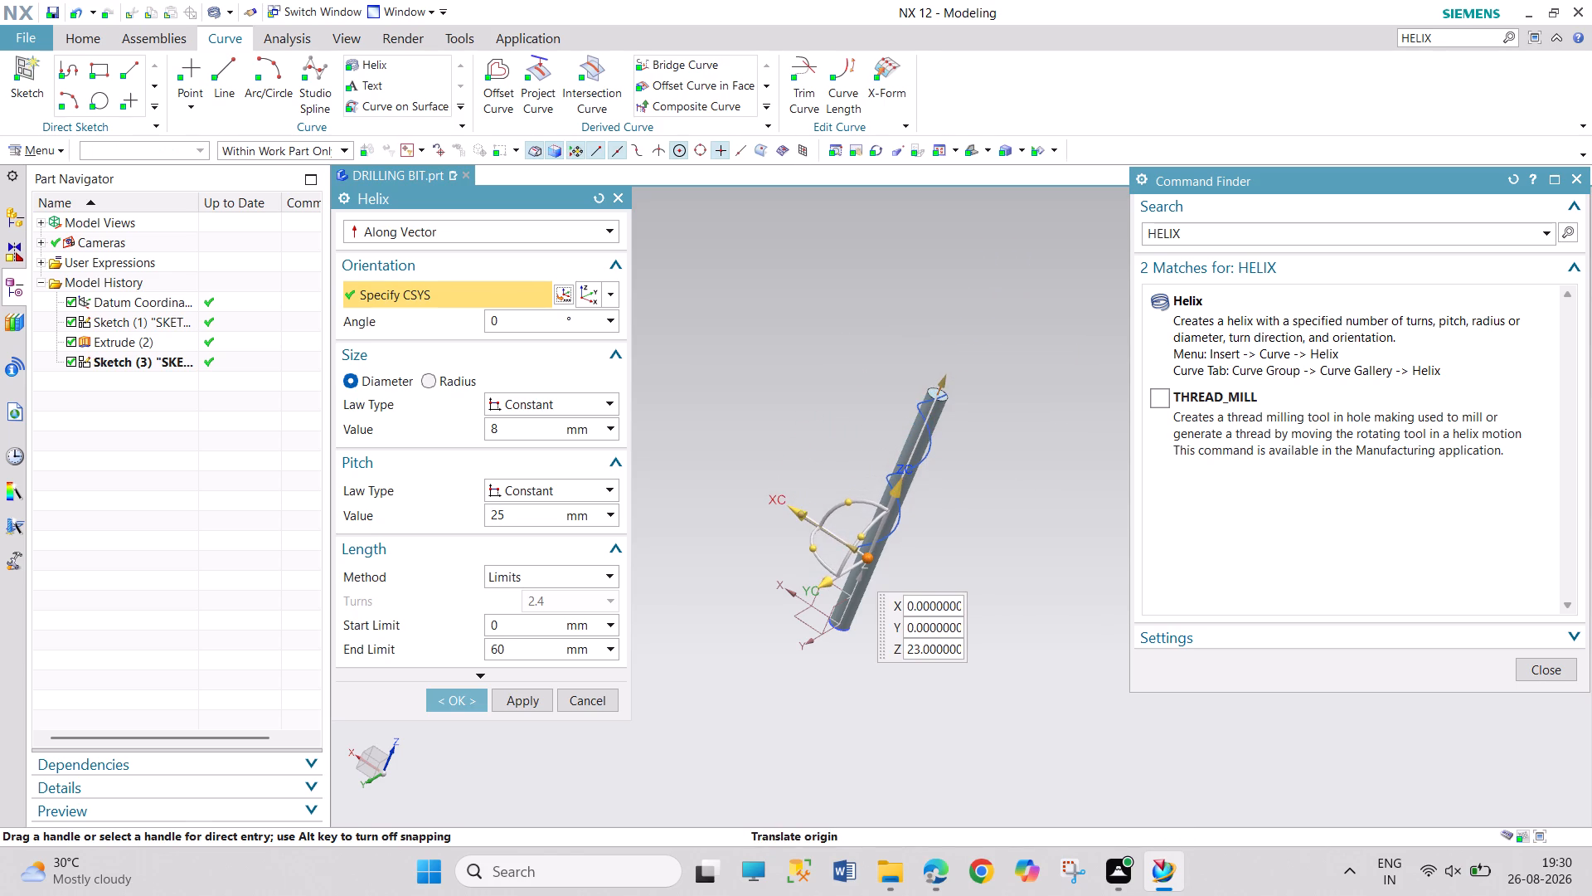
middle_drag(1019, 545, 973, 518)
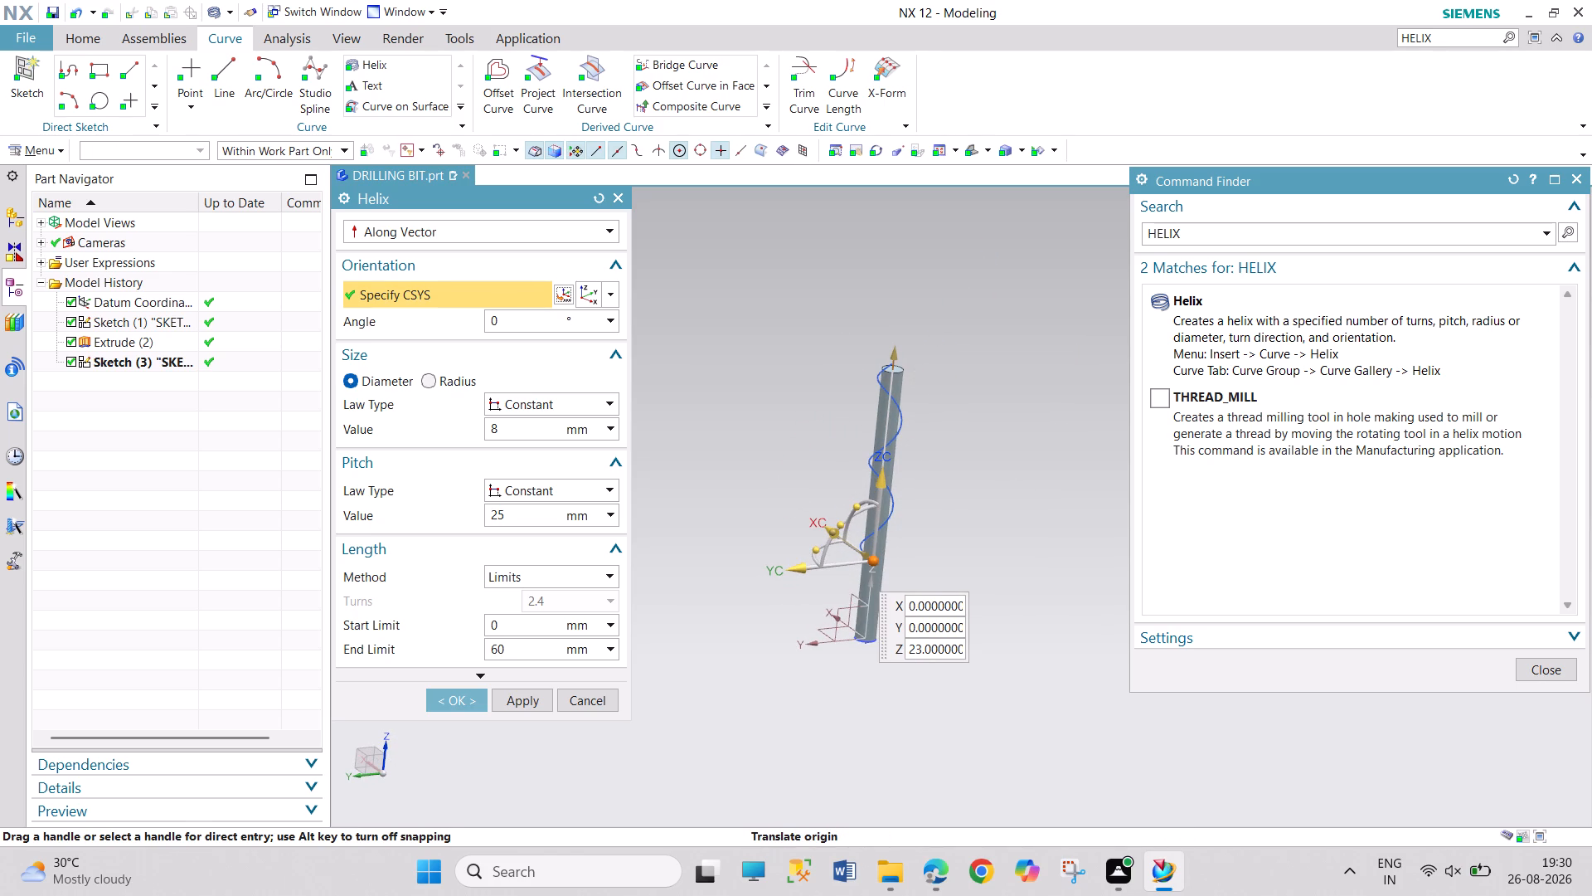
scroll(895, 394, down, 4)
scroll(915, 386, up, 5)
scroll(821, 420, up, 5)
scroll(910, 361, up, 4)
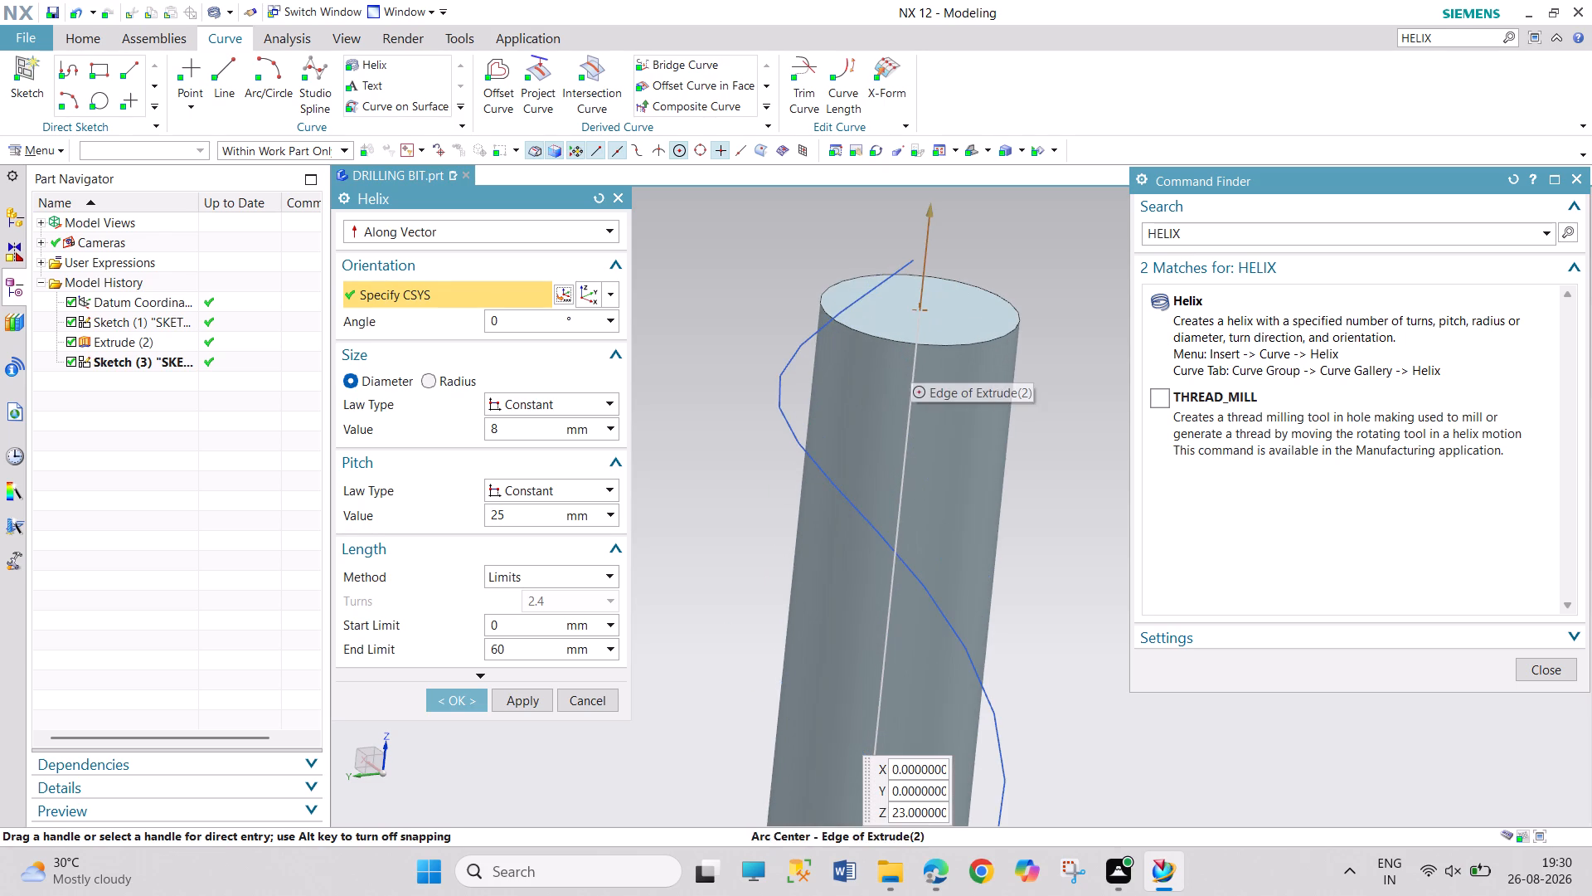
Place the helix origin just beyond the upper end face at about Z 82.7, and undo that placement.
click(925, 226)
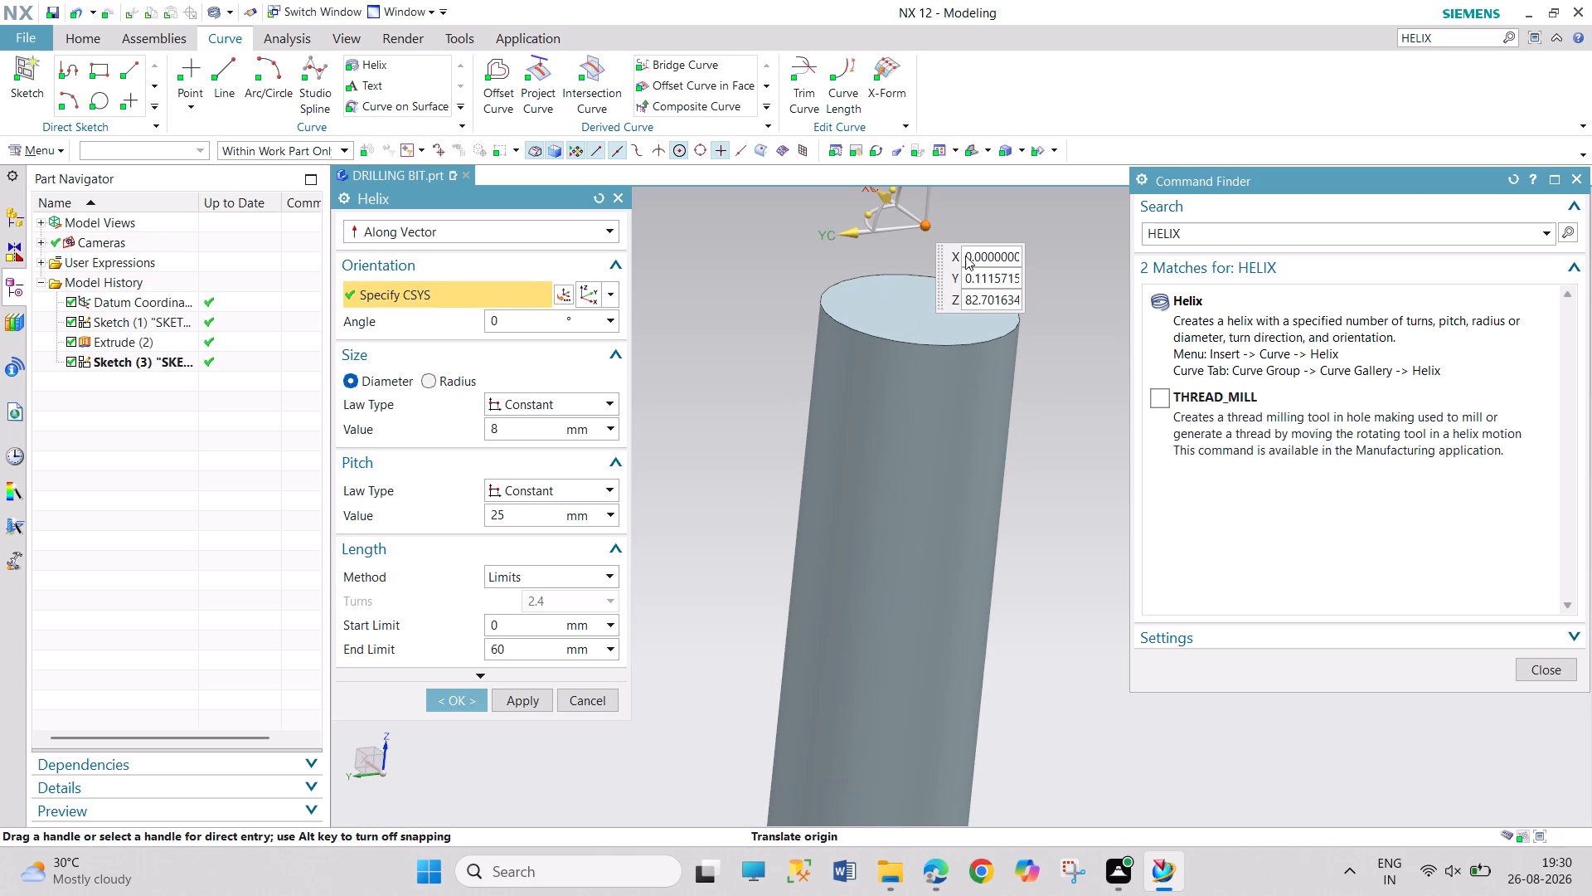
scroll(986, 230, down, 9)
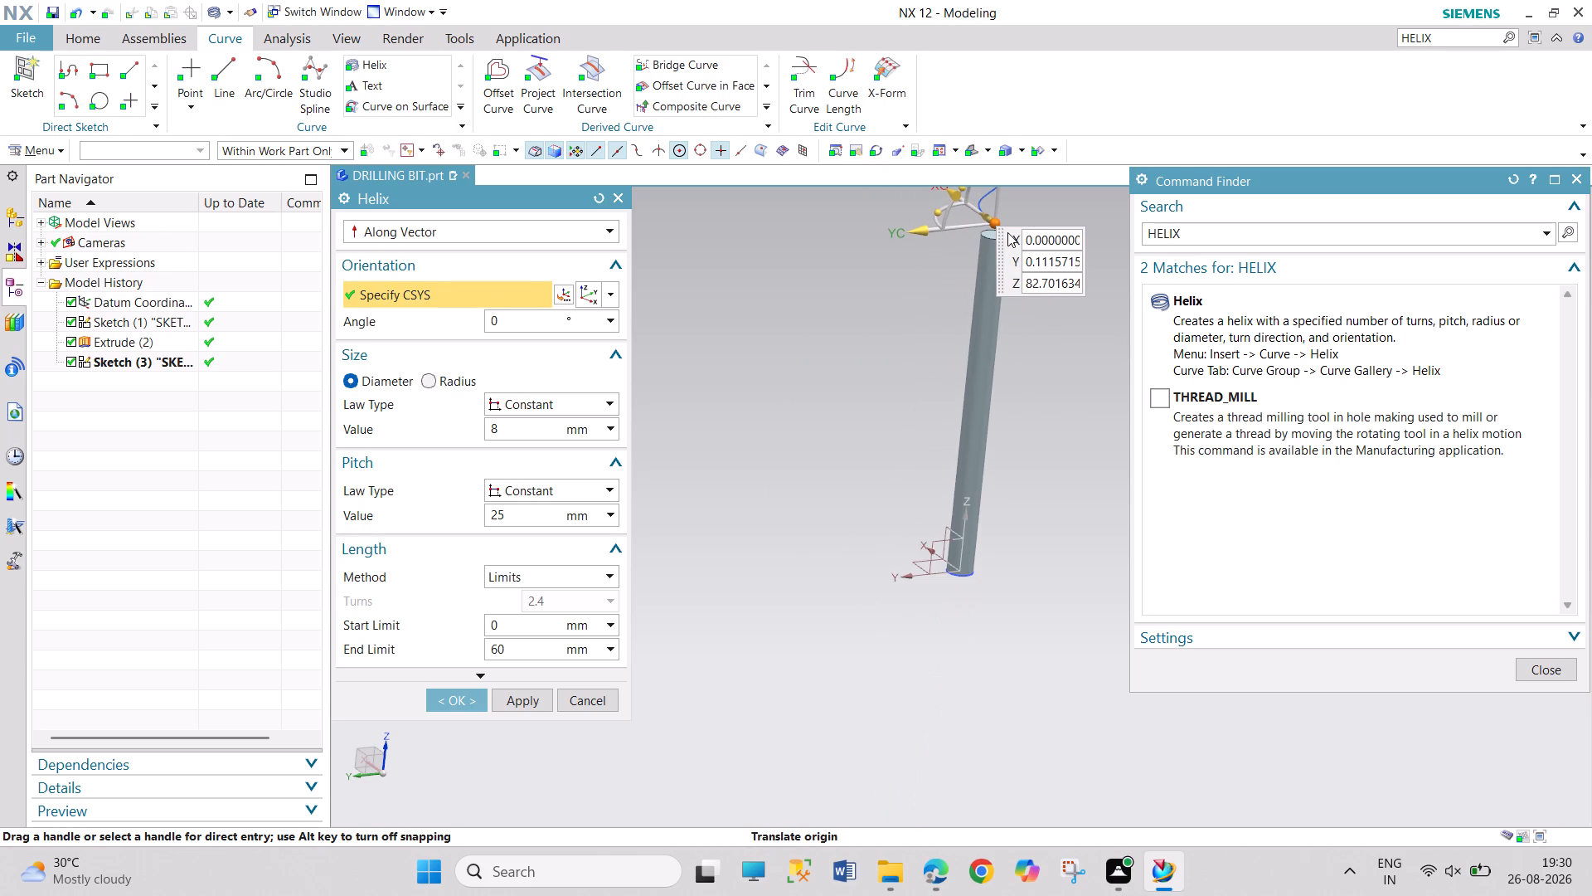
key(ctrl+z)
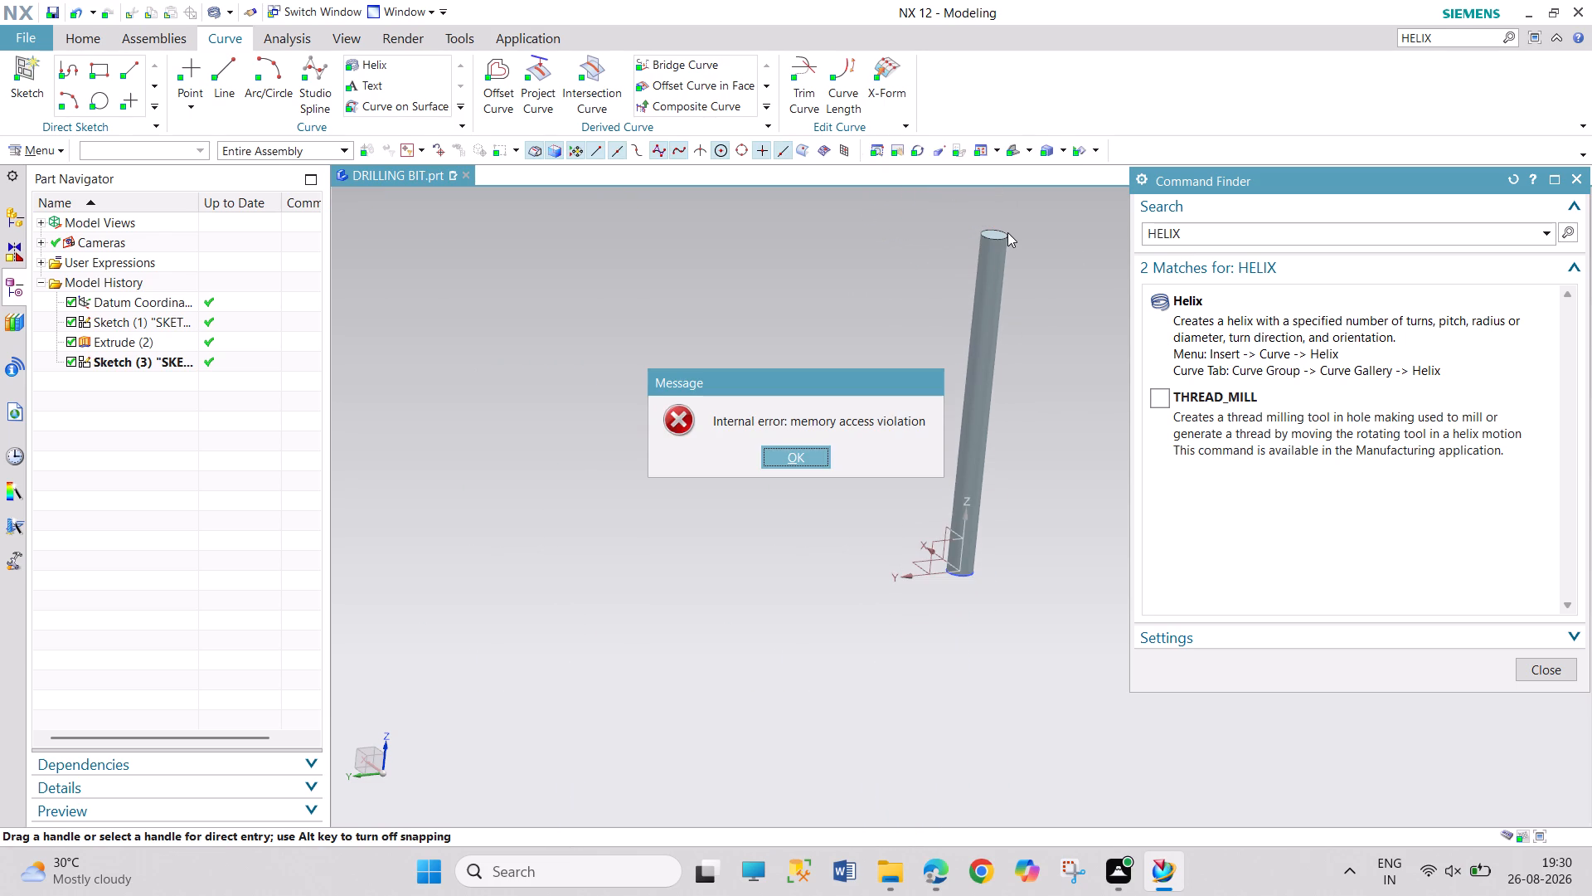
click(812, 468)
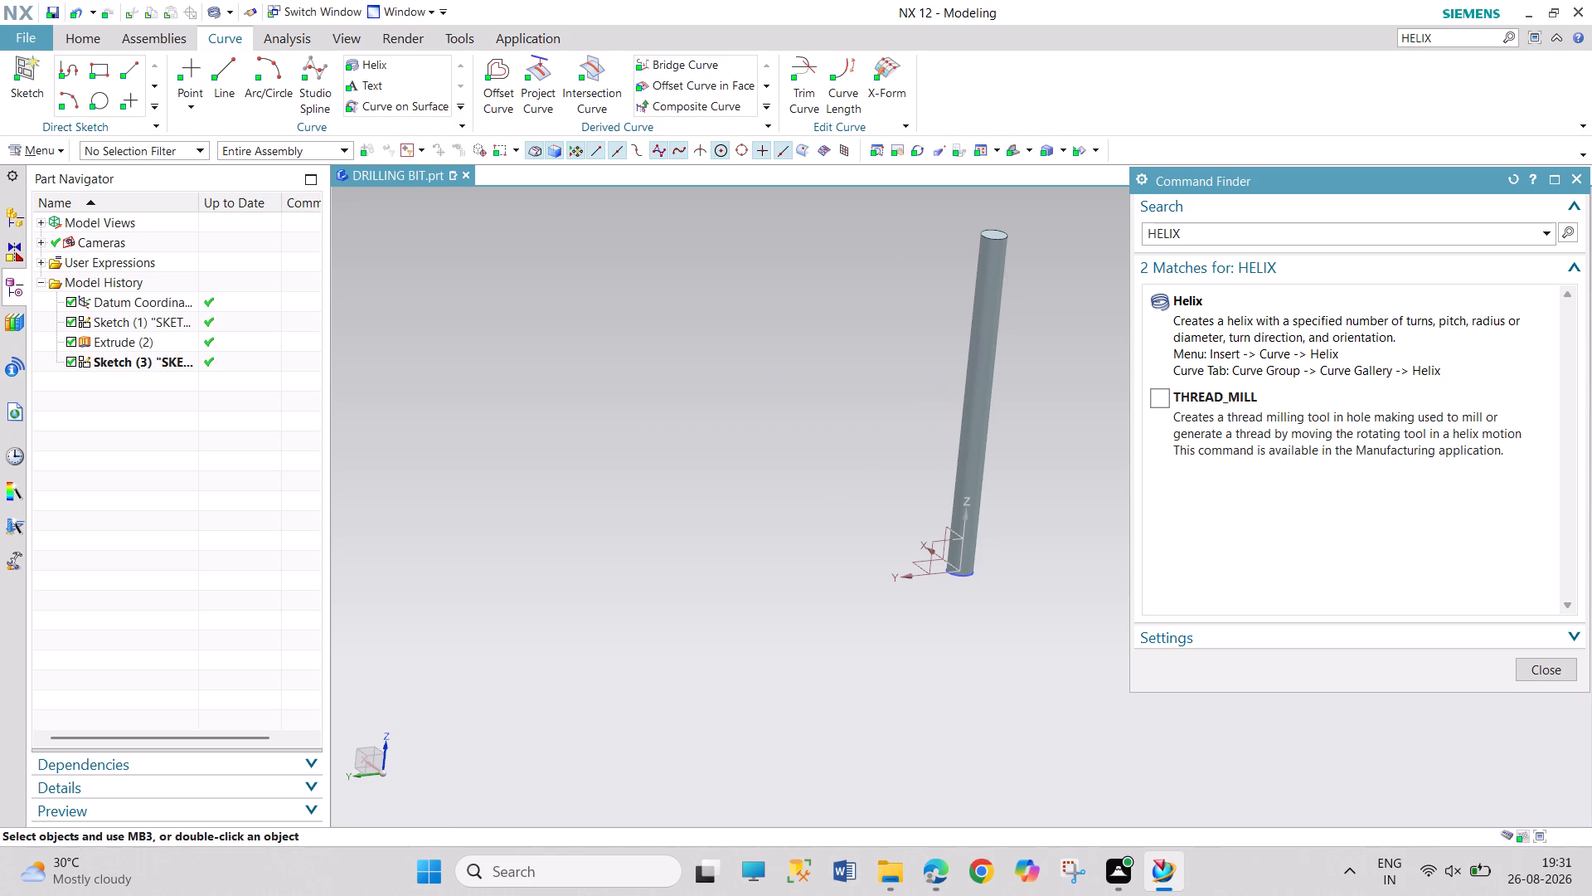
Restart the Helix command, place its origin at the centre of the cylinder's upper end face at Z 80, and close the command search.
scroll(1000, 221, up, 2)
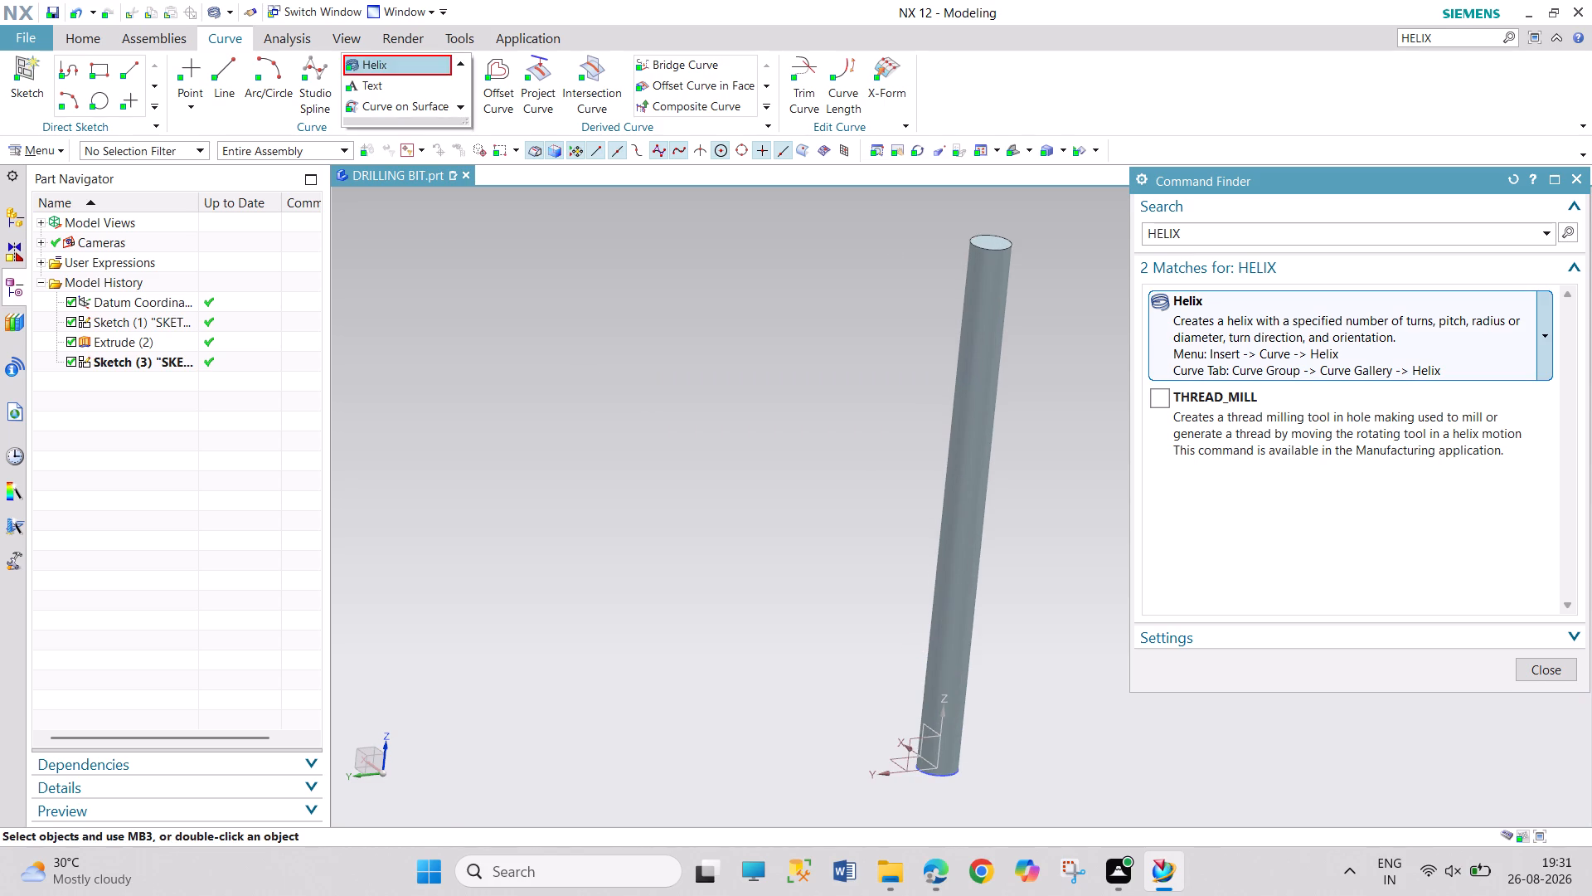
click(1204, 303)
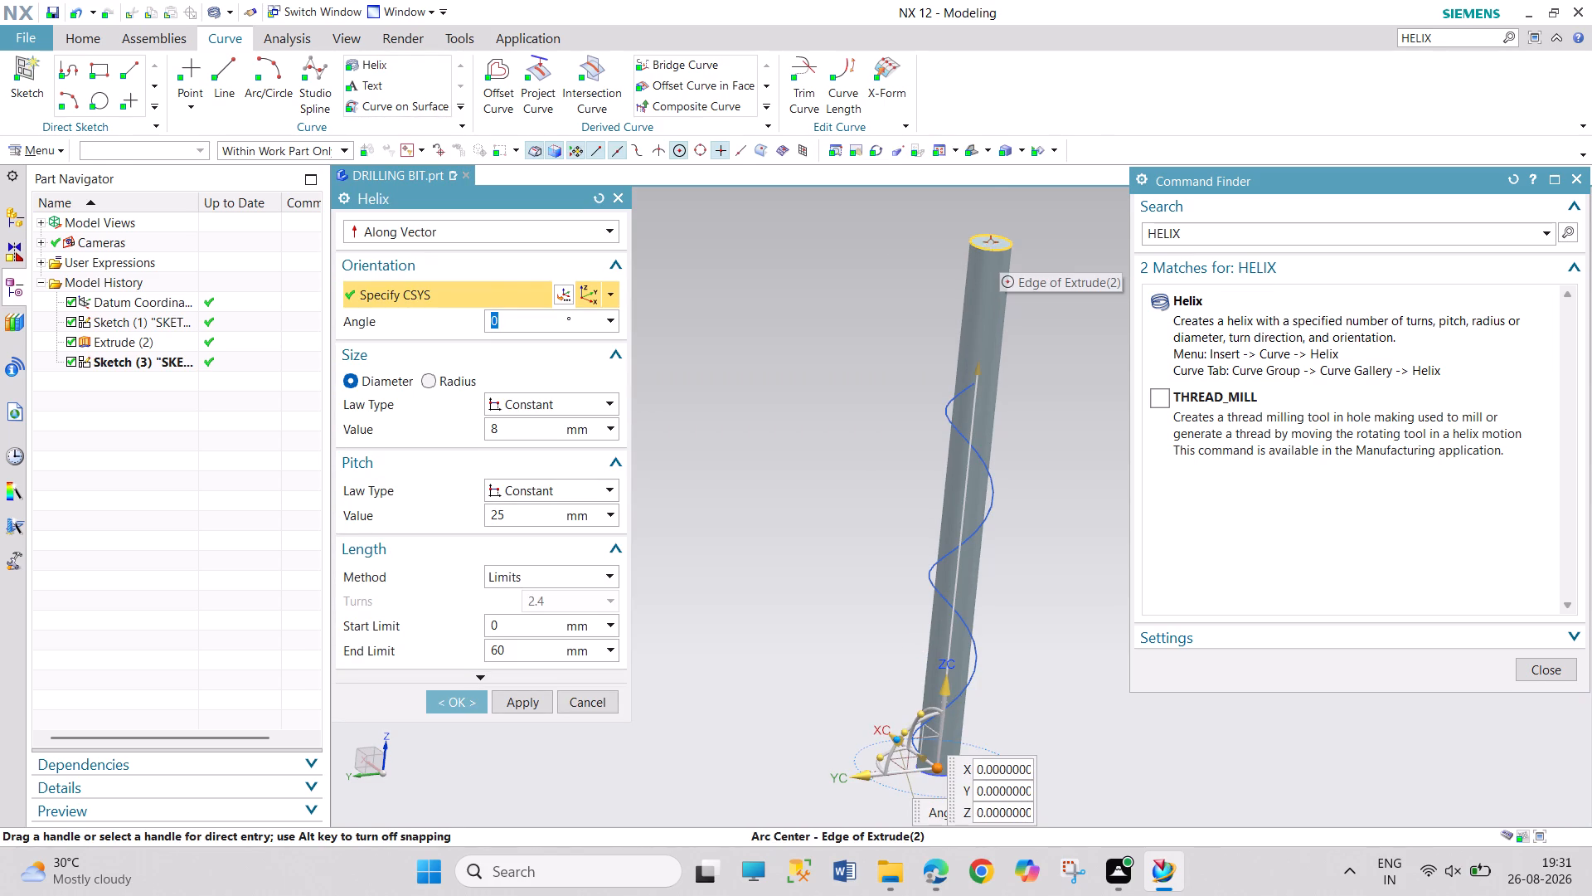
click(998, 246)
scroll(1040, 241, down, 4)
scroll(1046, 226, up, 3)
middle_drag(1047, 231, 986, 399)
right_drag(1047, 231, 984, 403)
scroll(973, 451, up, 4)
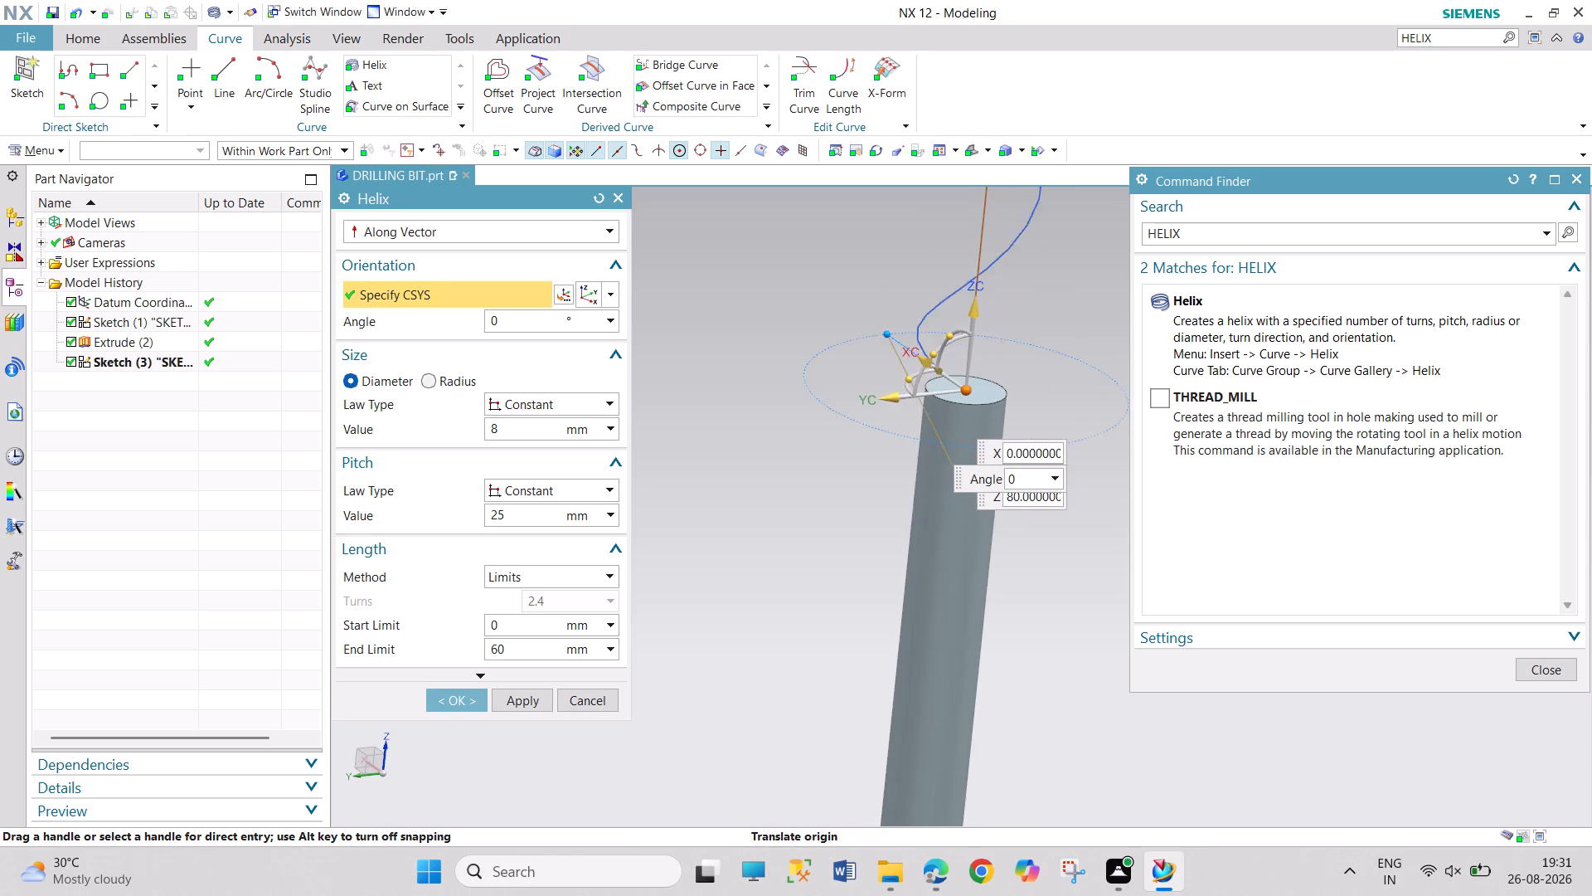
scroll(969, 448, up, 1)
scroll(974, 328, up, 4)
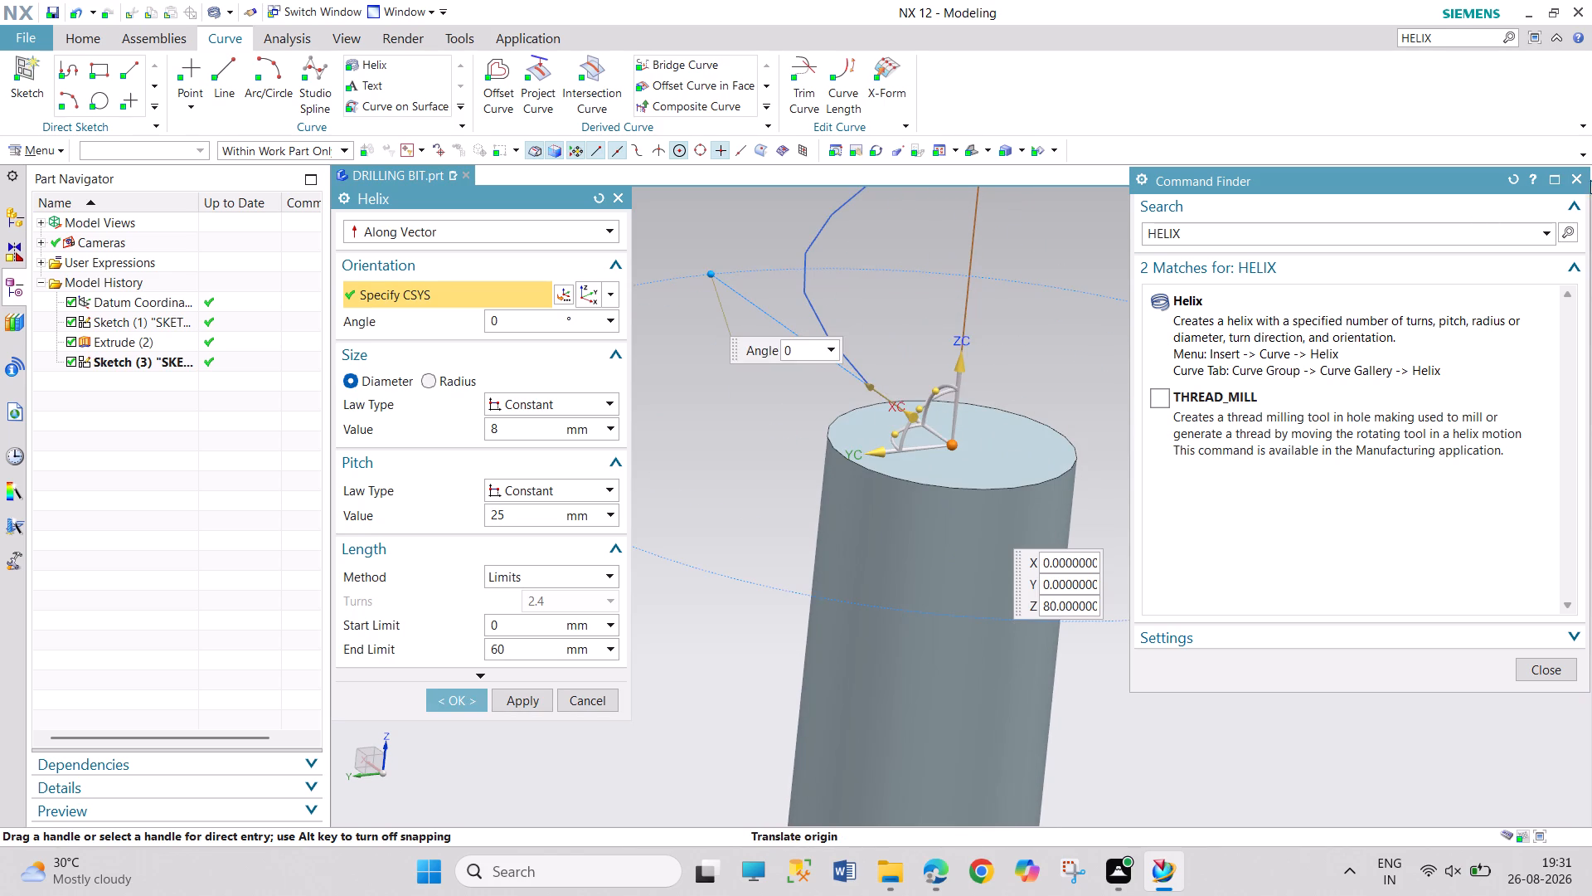
click(1577, 178)
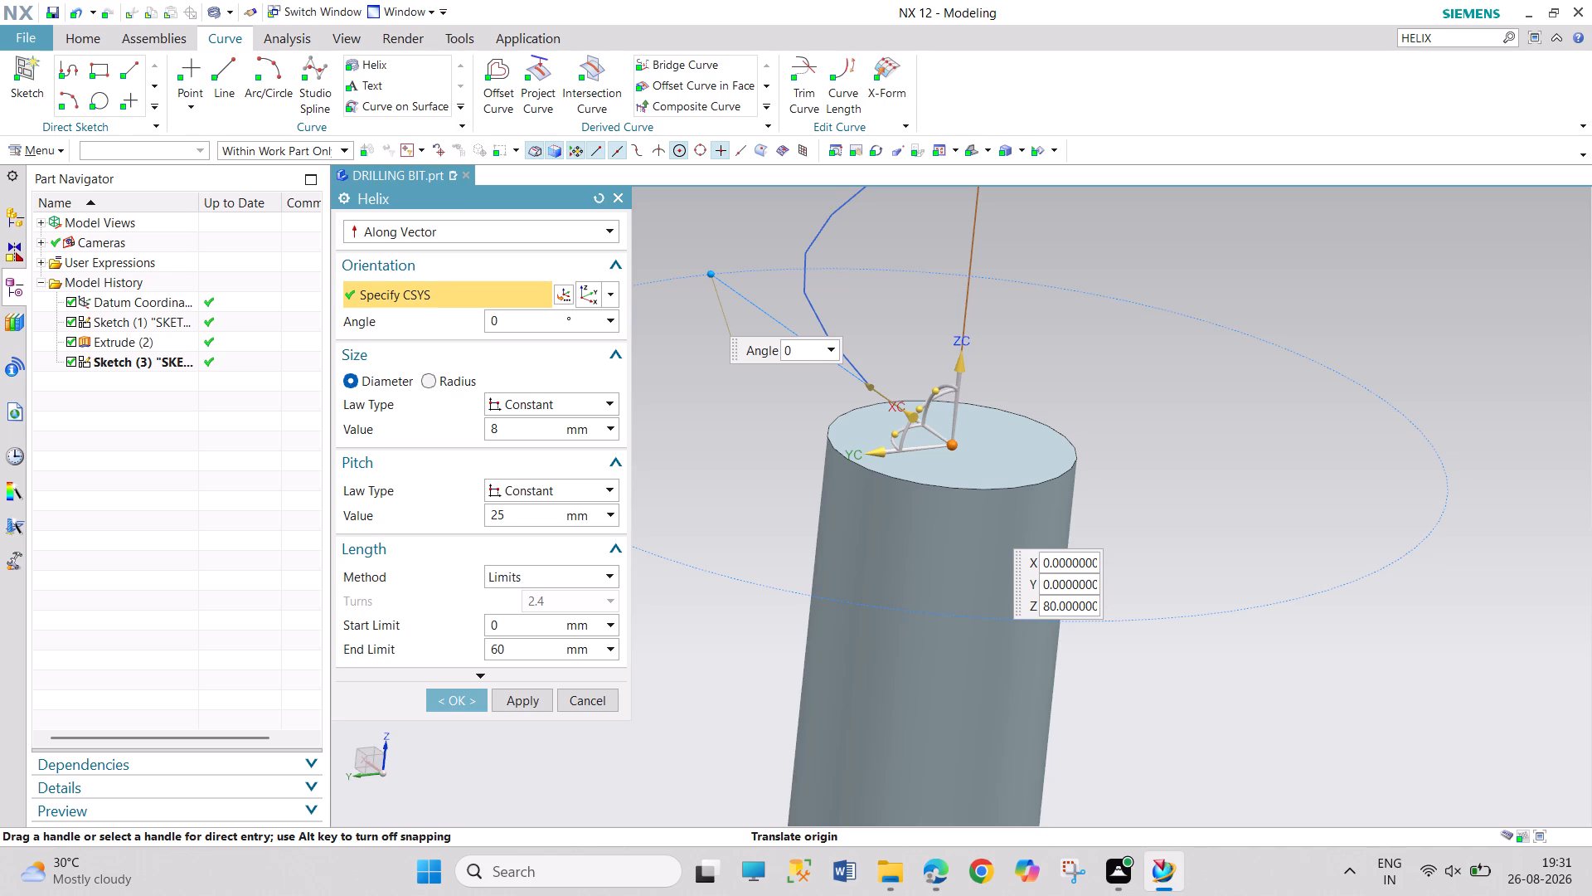
scroll(1071, 419, down, 15)
scroll(1132, 280, up, 5)
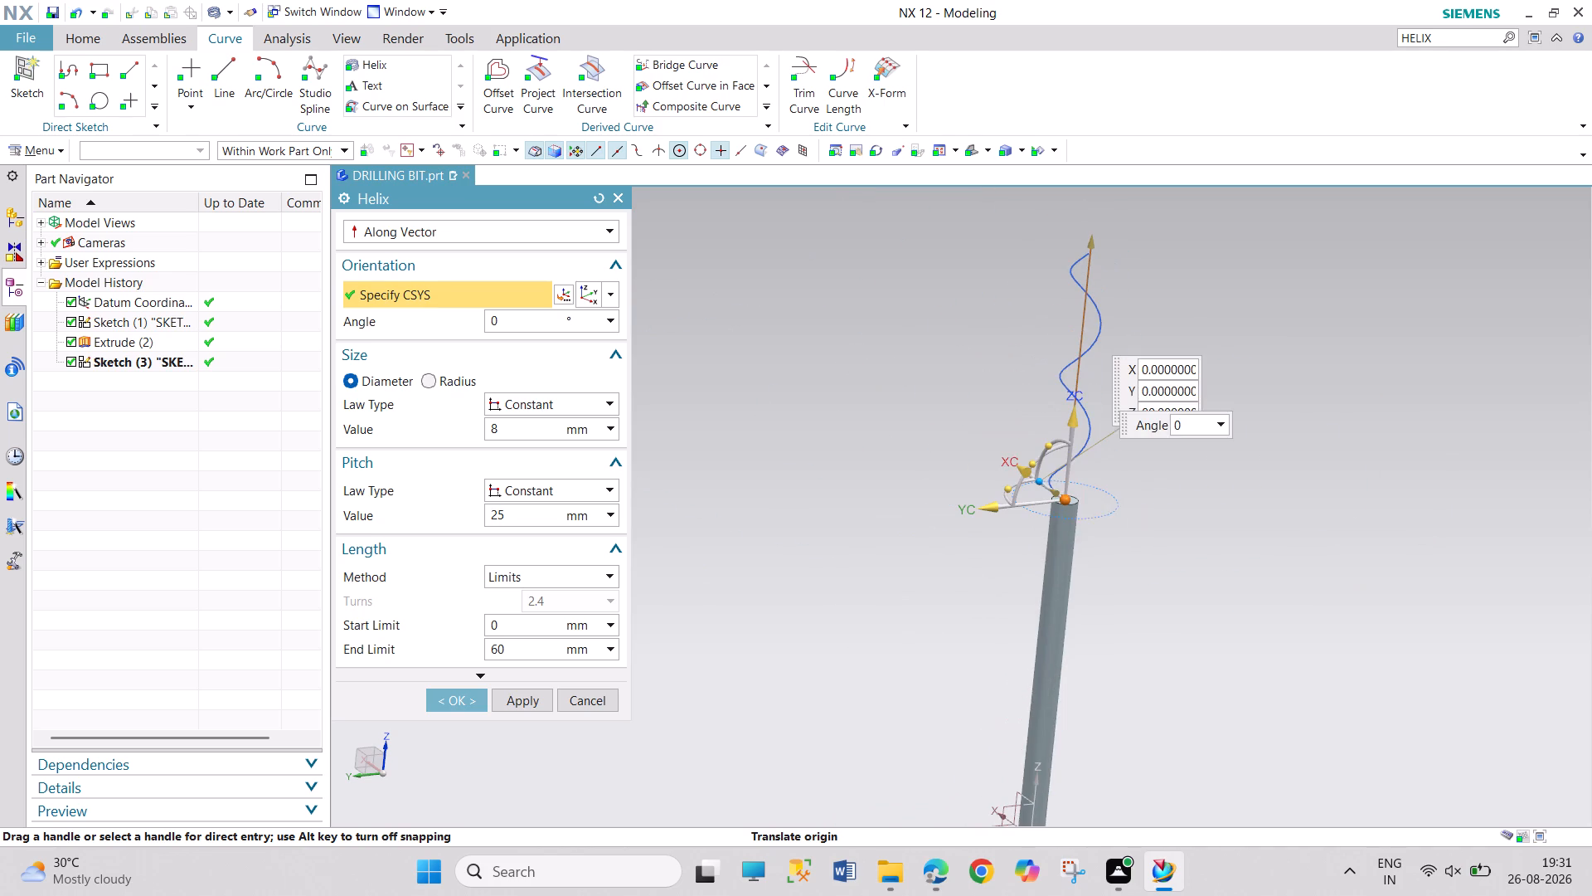
Move the helix origin beyond the cylinder's upper end face to about Z 136.6.
click(1087, 262)
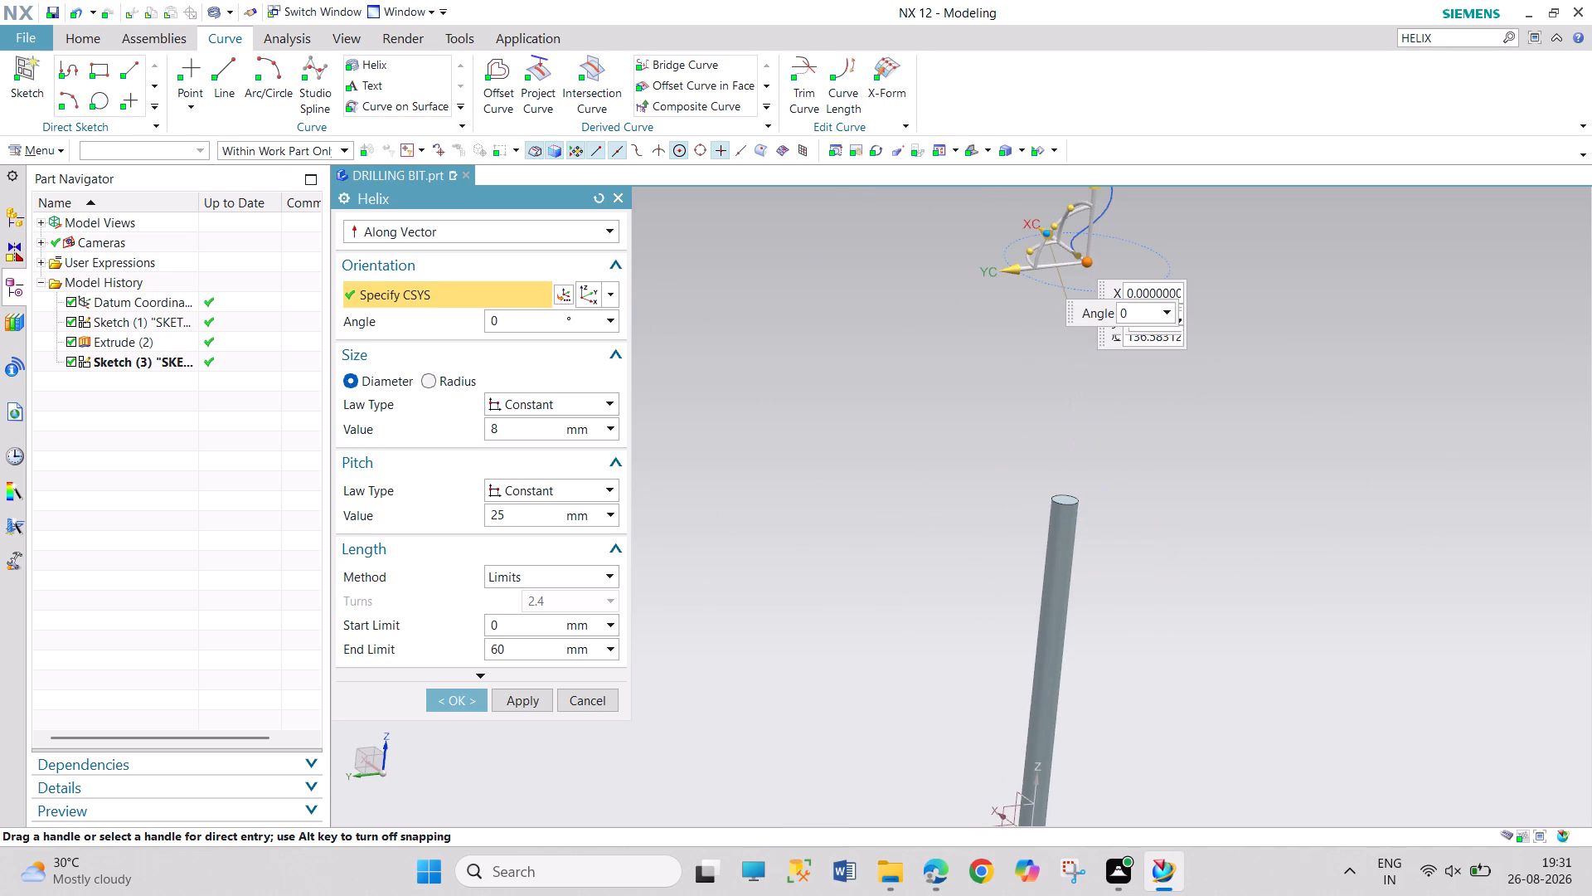
scroll(1231, 290, up, 4)
scroll(1215, 304, down, 11)
scroll(1296, 252, down, 2)
scroll(1296, 246, up, 4)
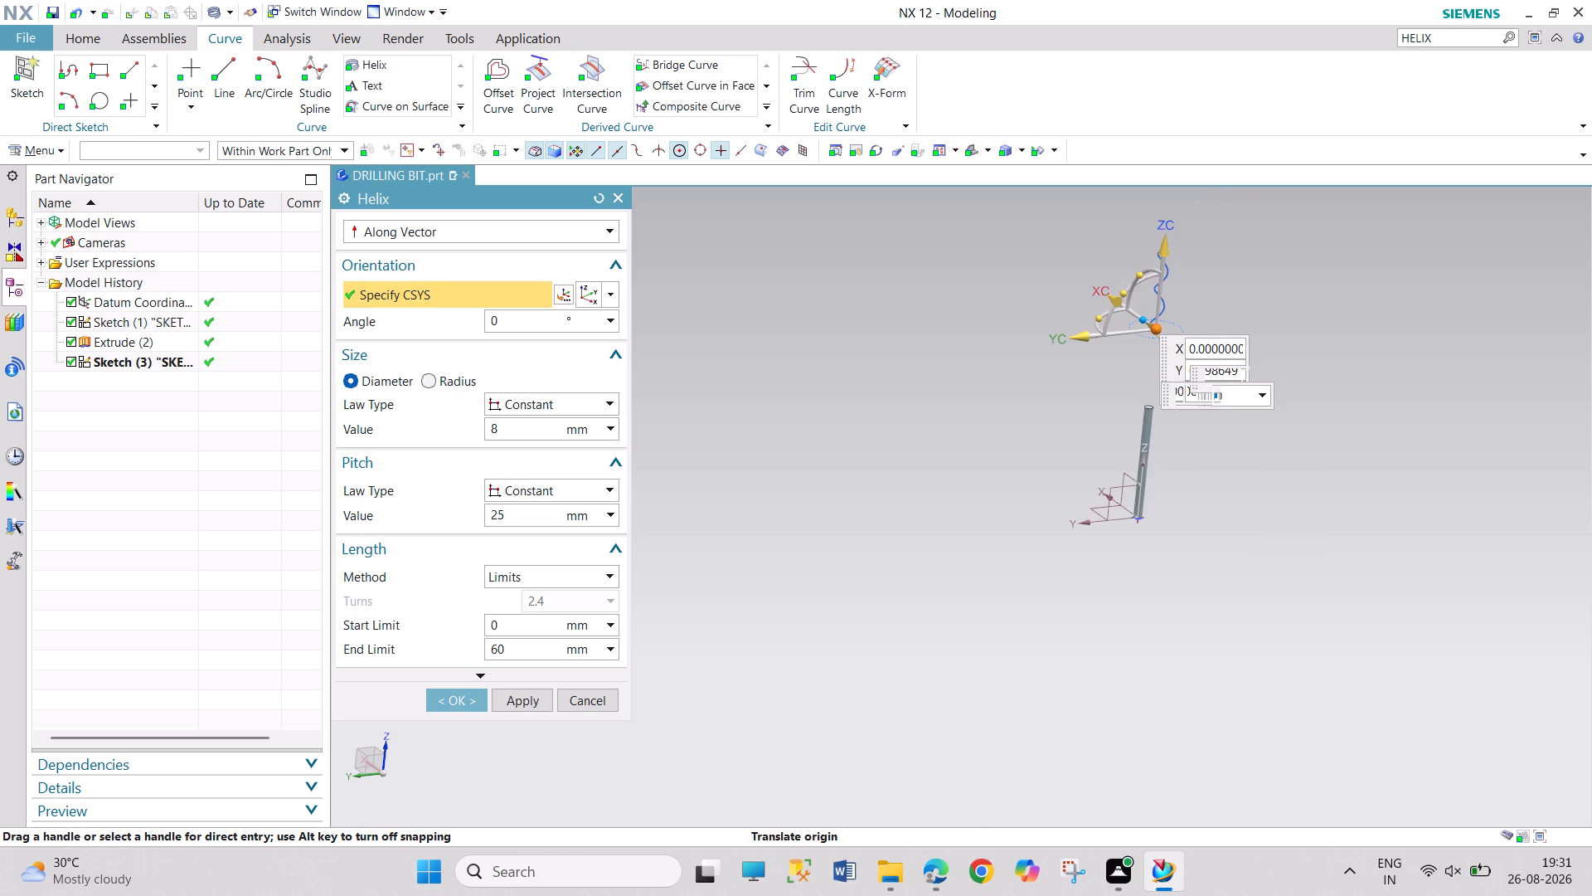
scroll(1254, 265, up, 4)
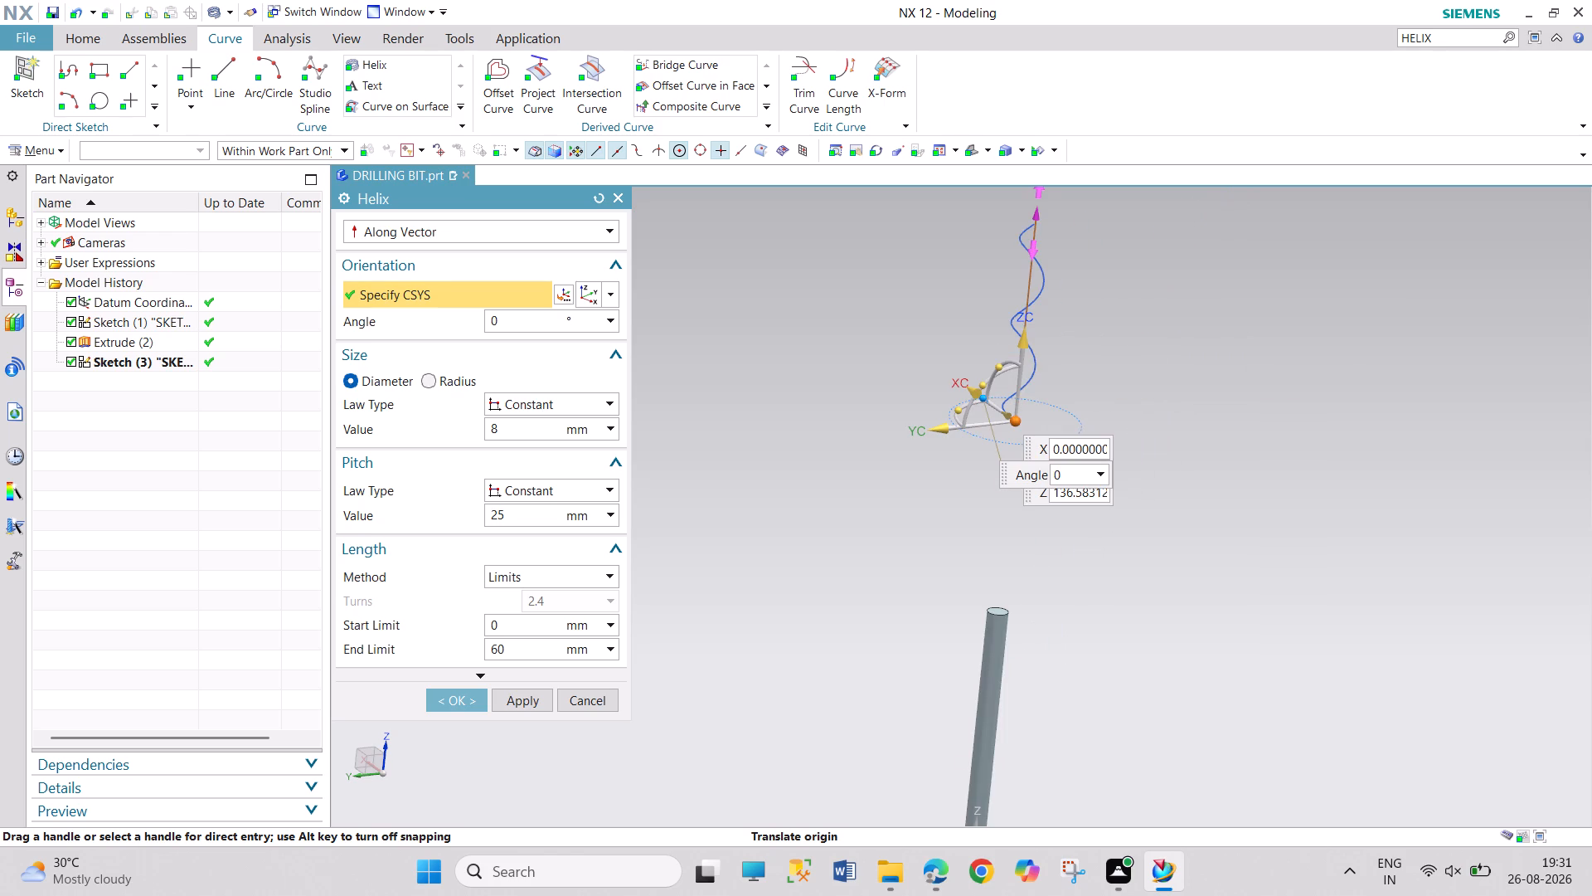
Shorten the helix to an end limit of 45 mm.
drag(1031, 222, 1013, 341)
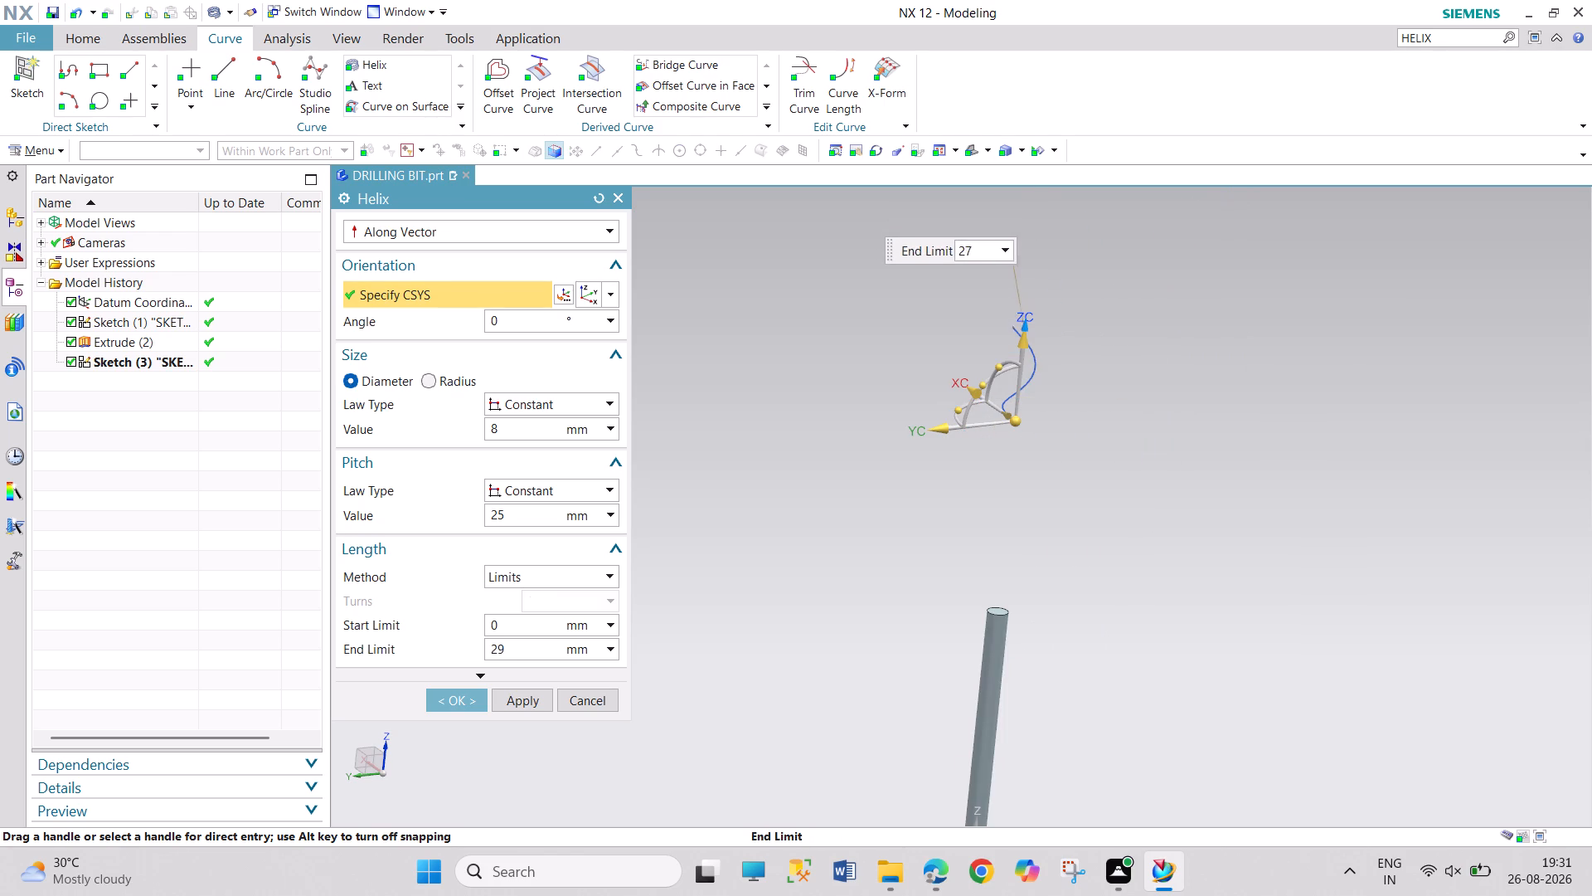
drag(1013, 341, 1026, 274)
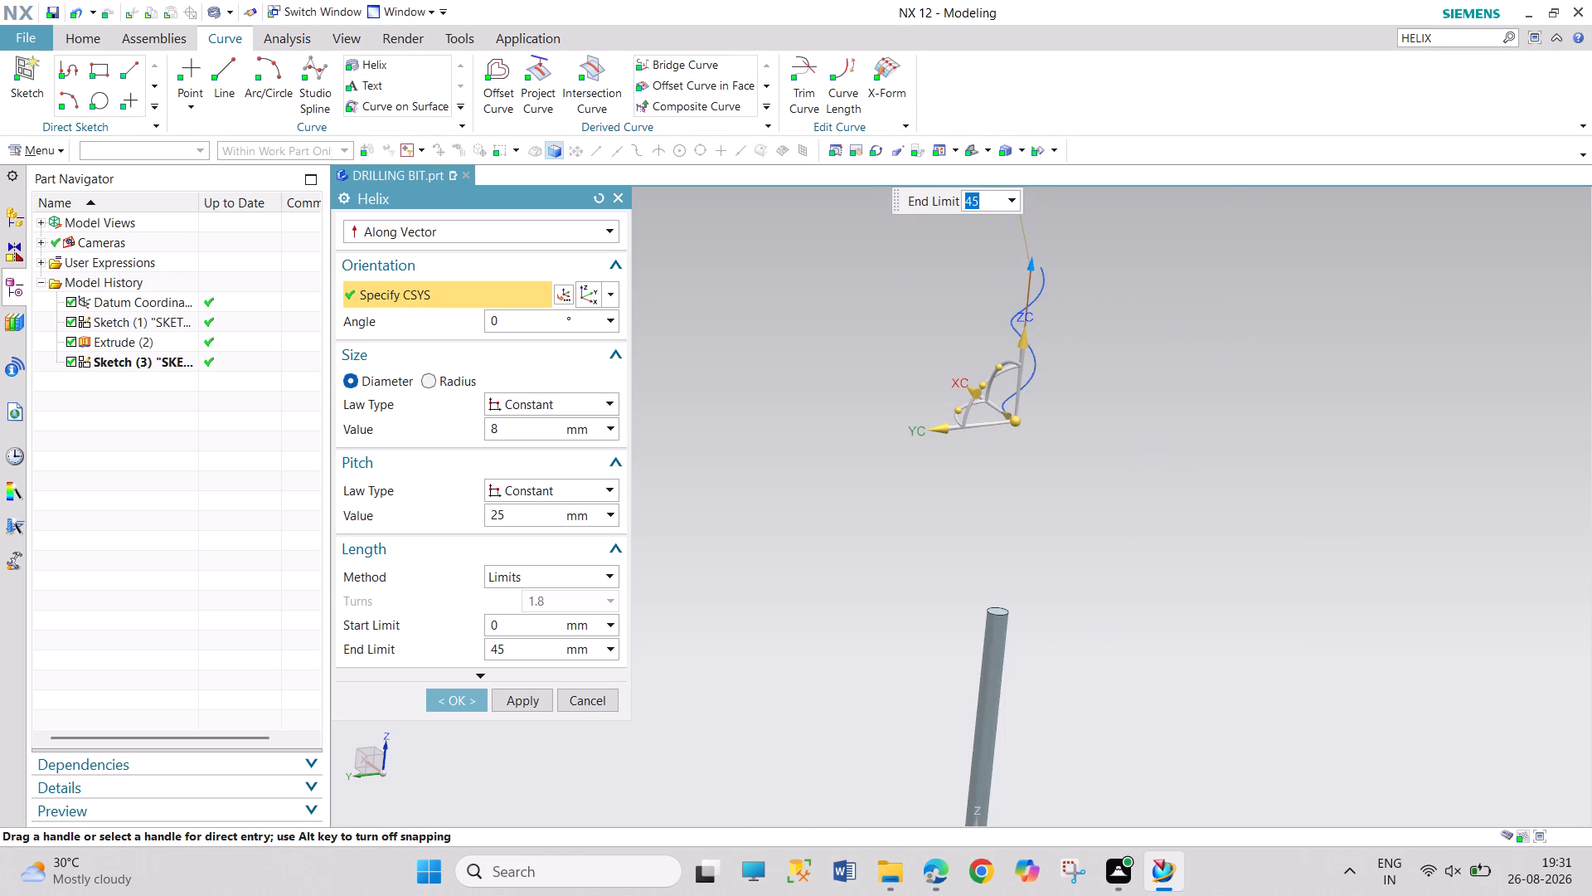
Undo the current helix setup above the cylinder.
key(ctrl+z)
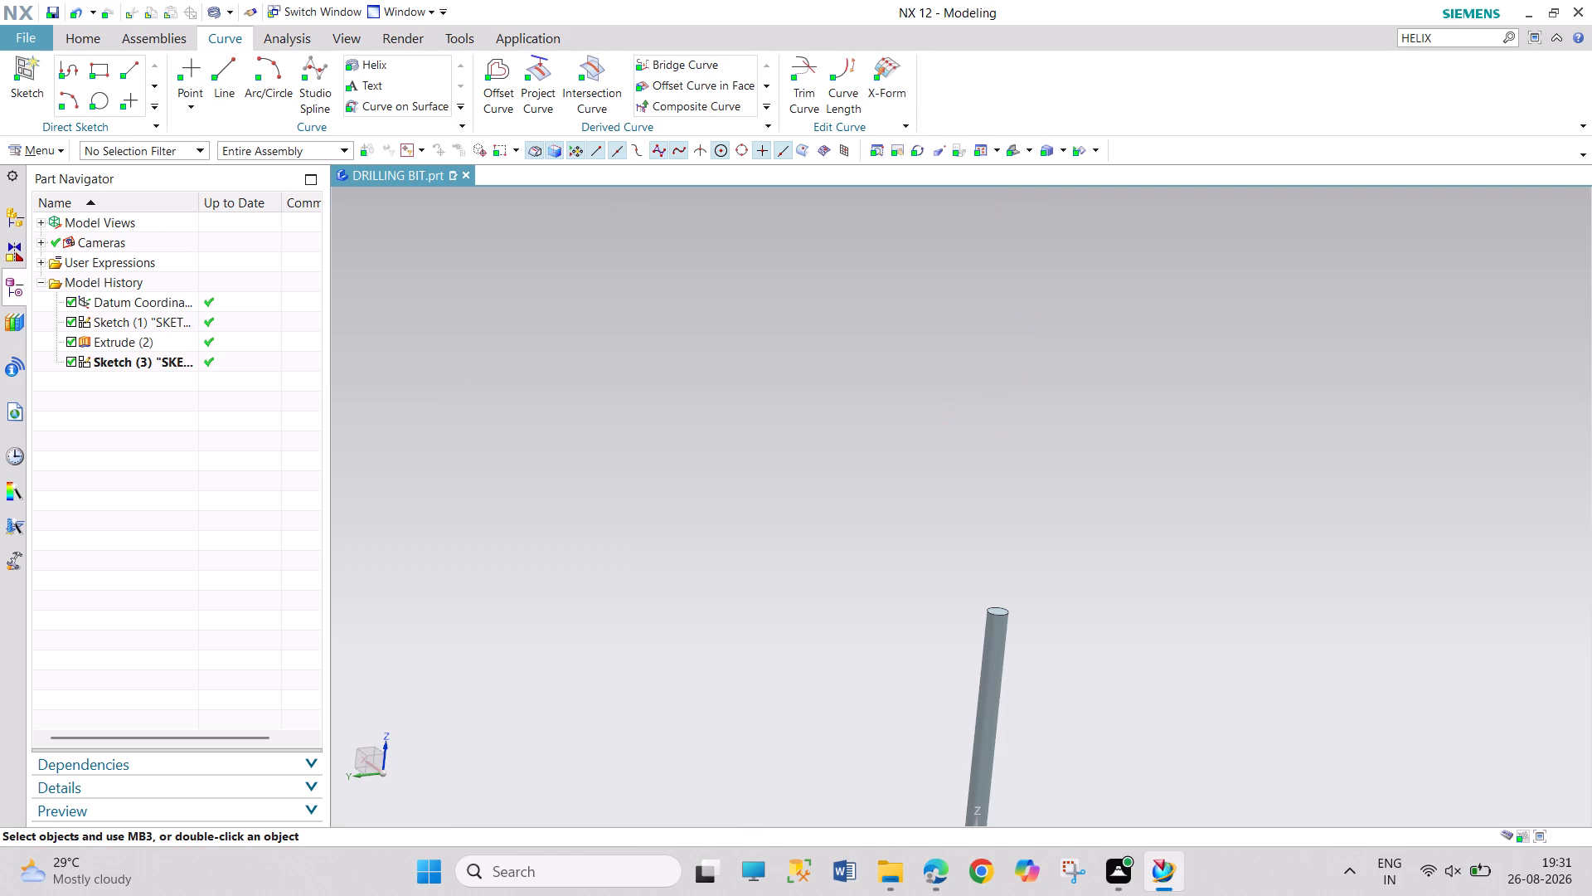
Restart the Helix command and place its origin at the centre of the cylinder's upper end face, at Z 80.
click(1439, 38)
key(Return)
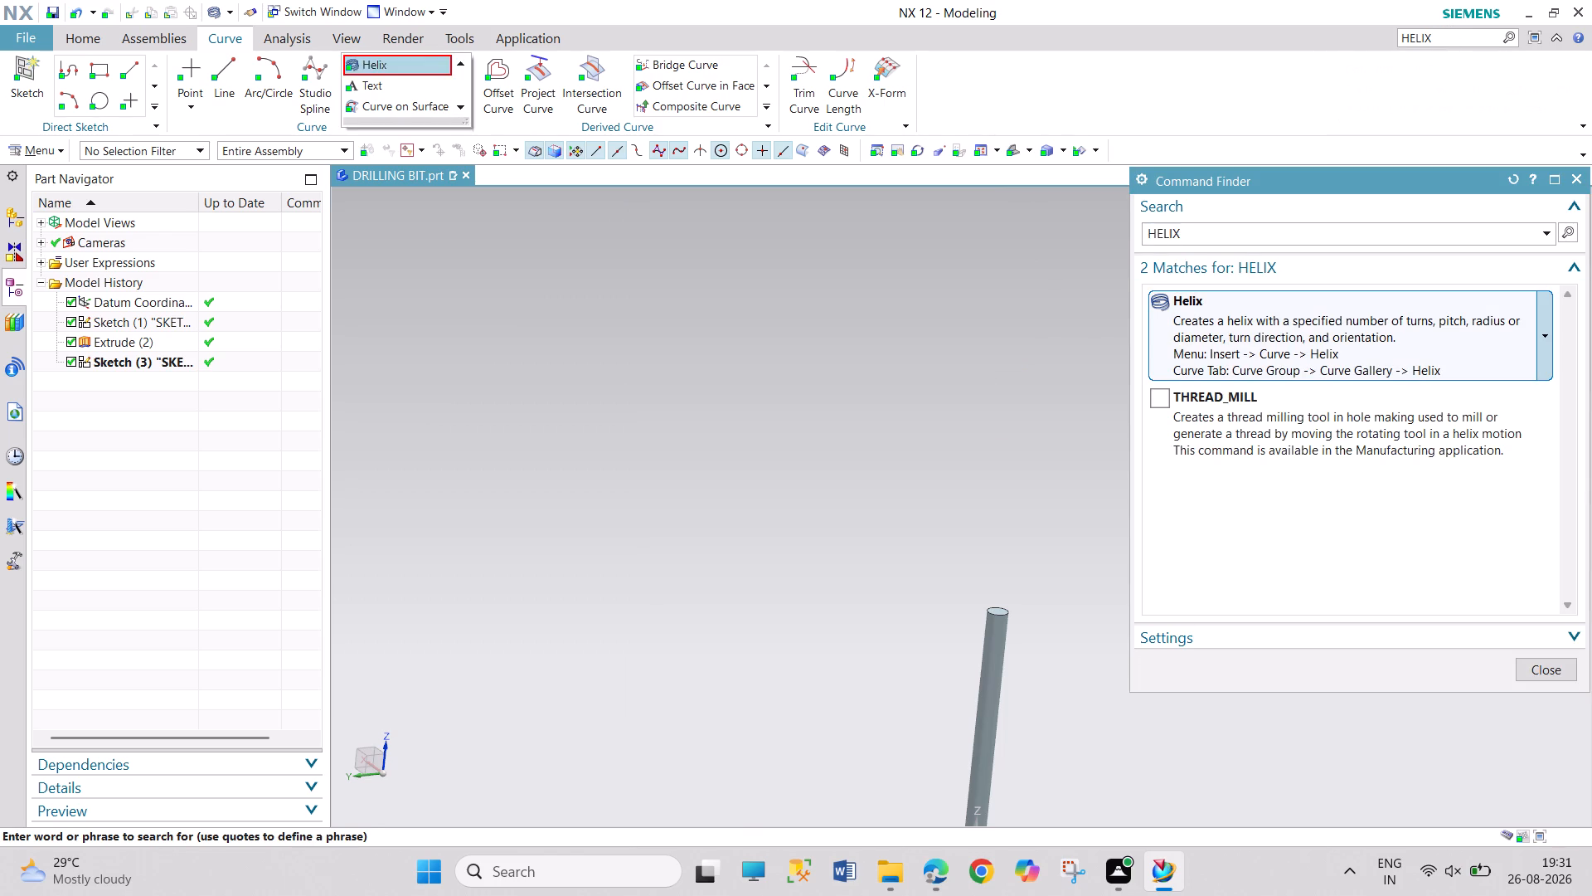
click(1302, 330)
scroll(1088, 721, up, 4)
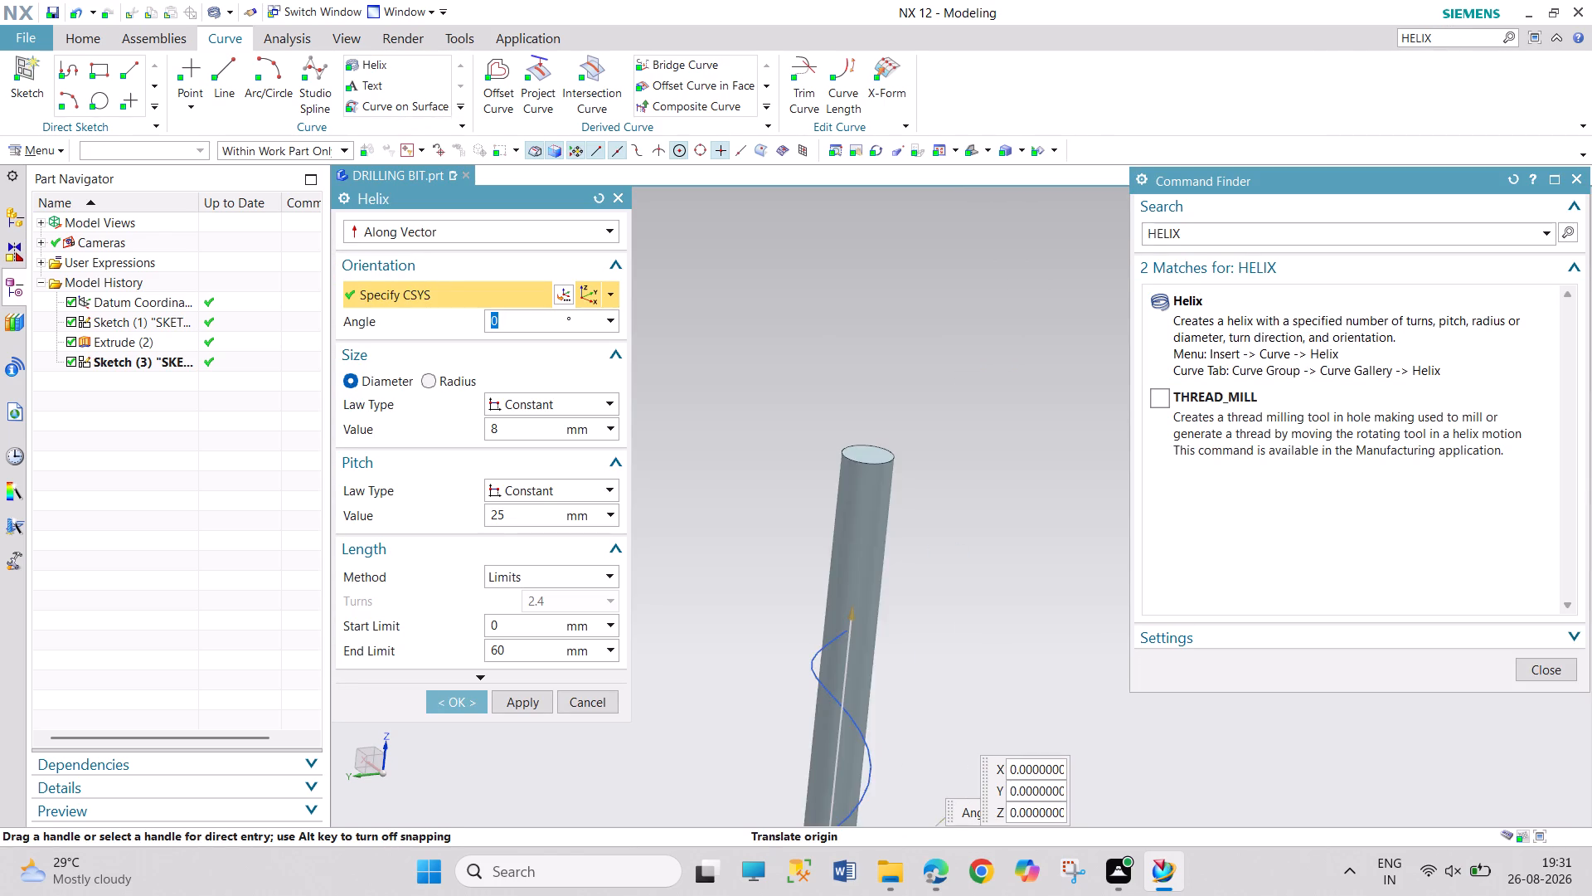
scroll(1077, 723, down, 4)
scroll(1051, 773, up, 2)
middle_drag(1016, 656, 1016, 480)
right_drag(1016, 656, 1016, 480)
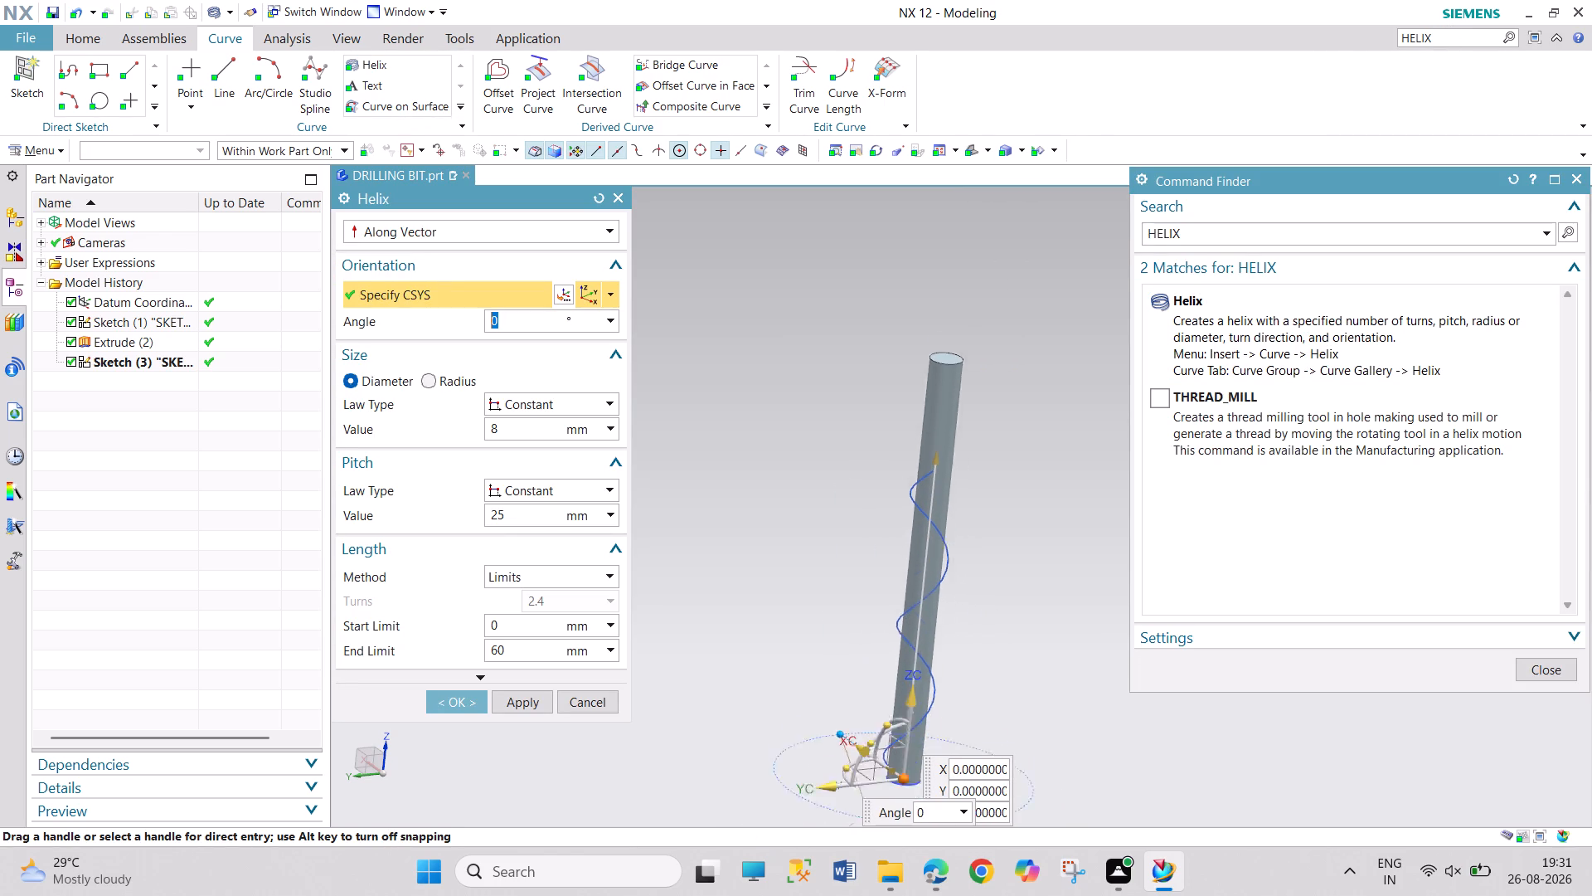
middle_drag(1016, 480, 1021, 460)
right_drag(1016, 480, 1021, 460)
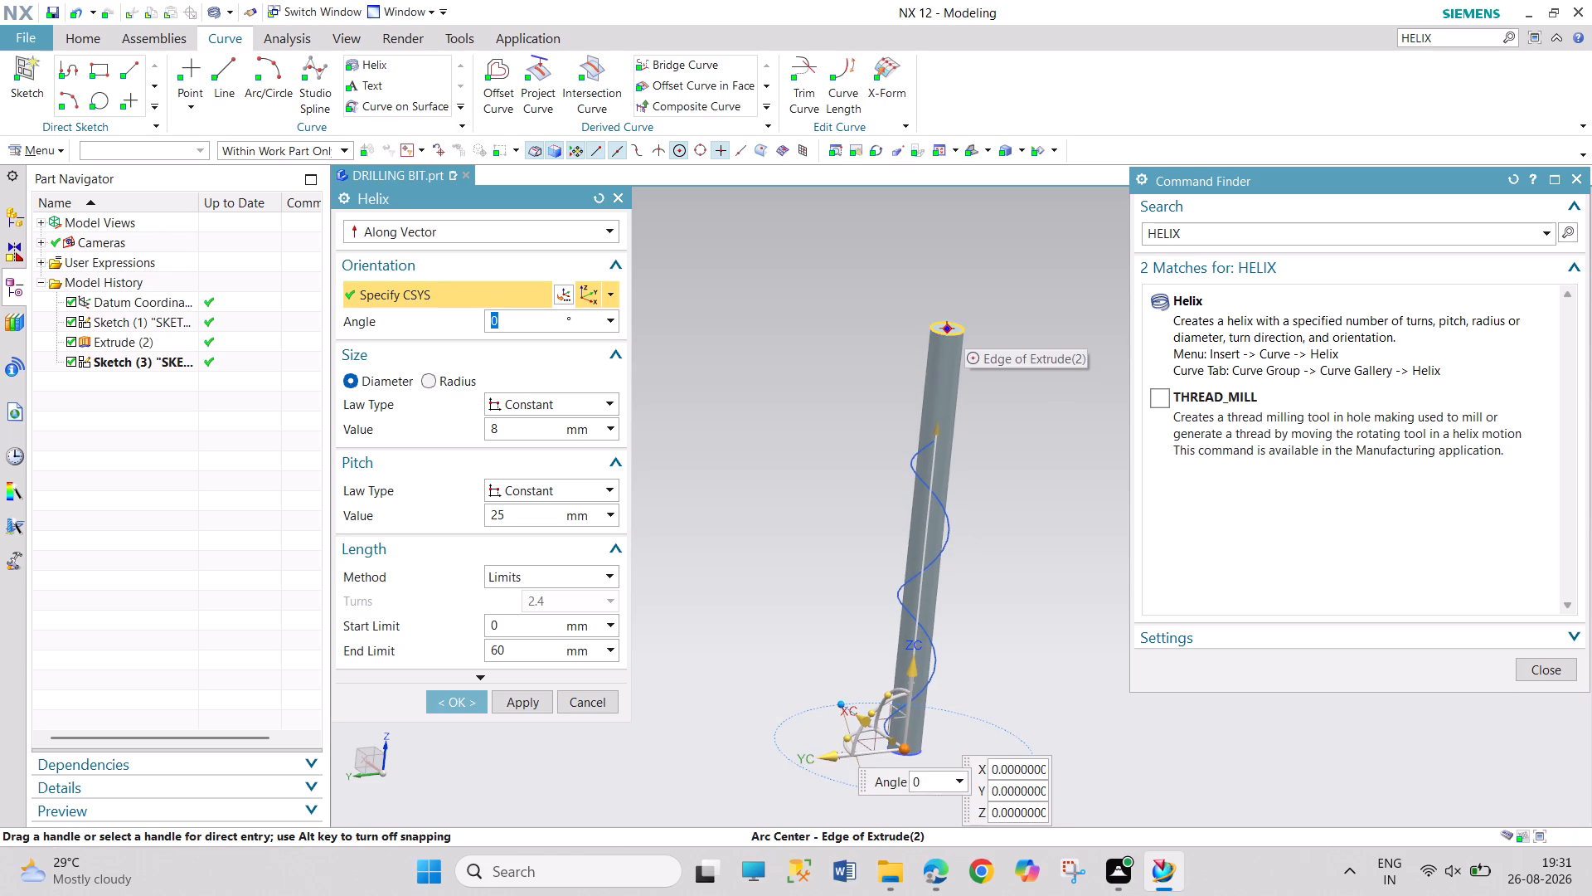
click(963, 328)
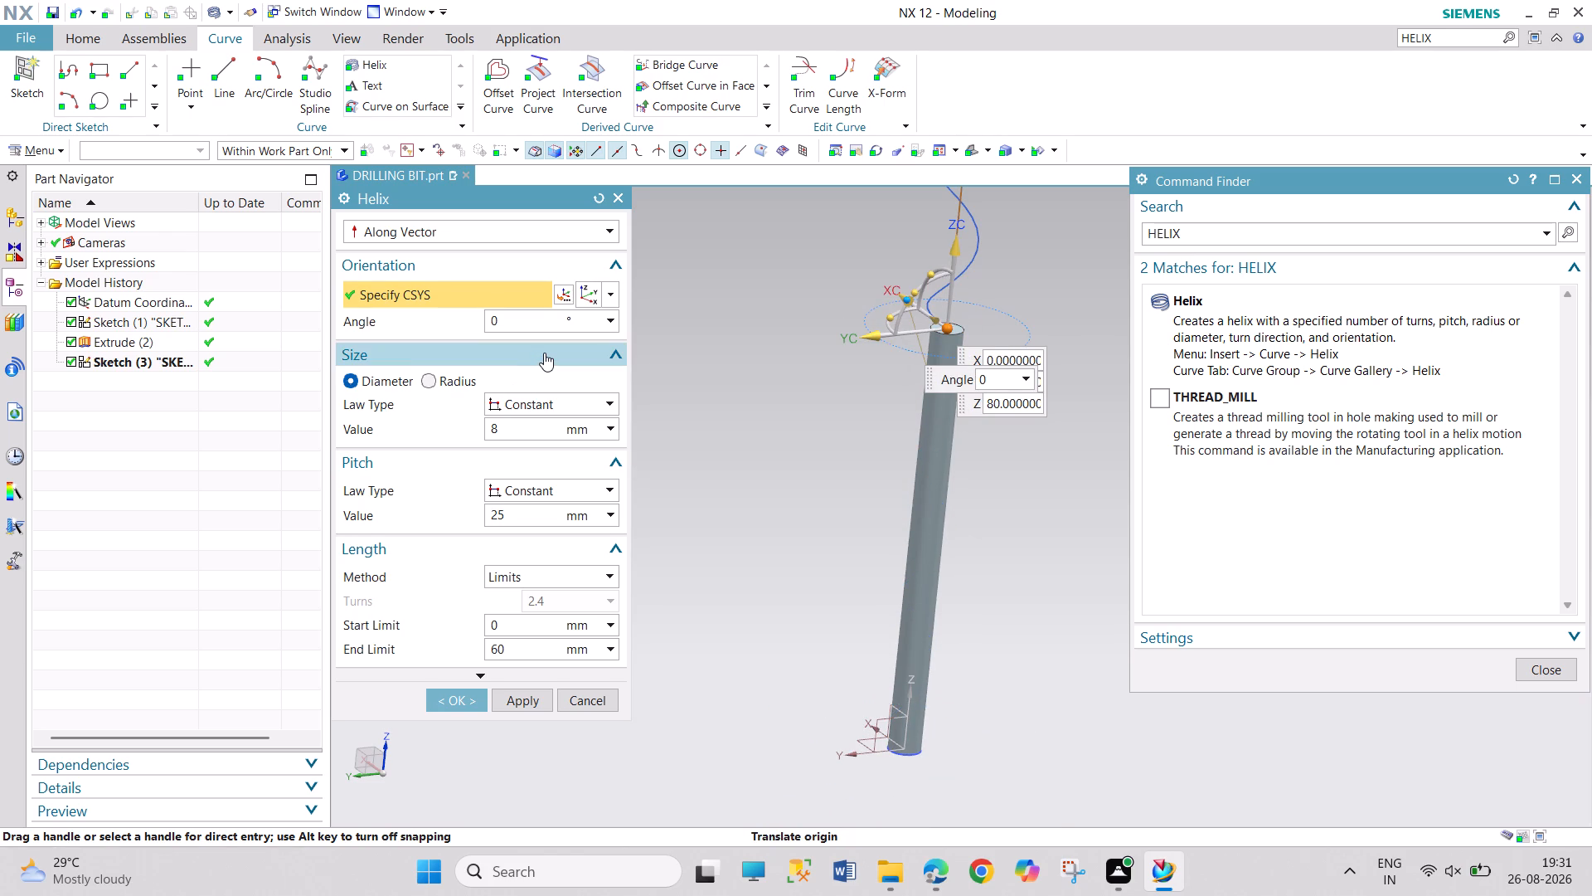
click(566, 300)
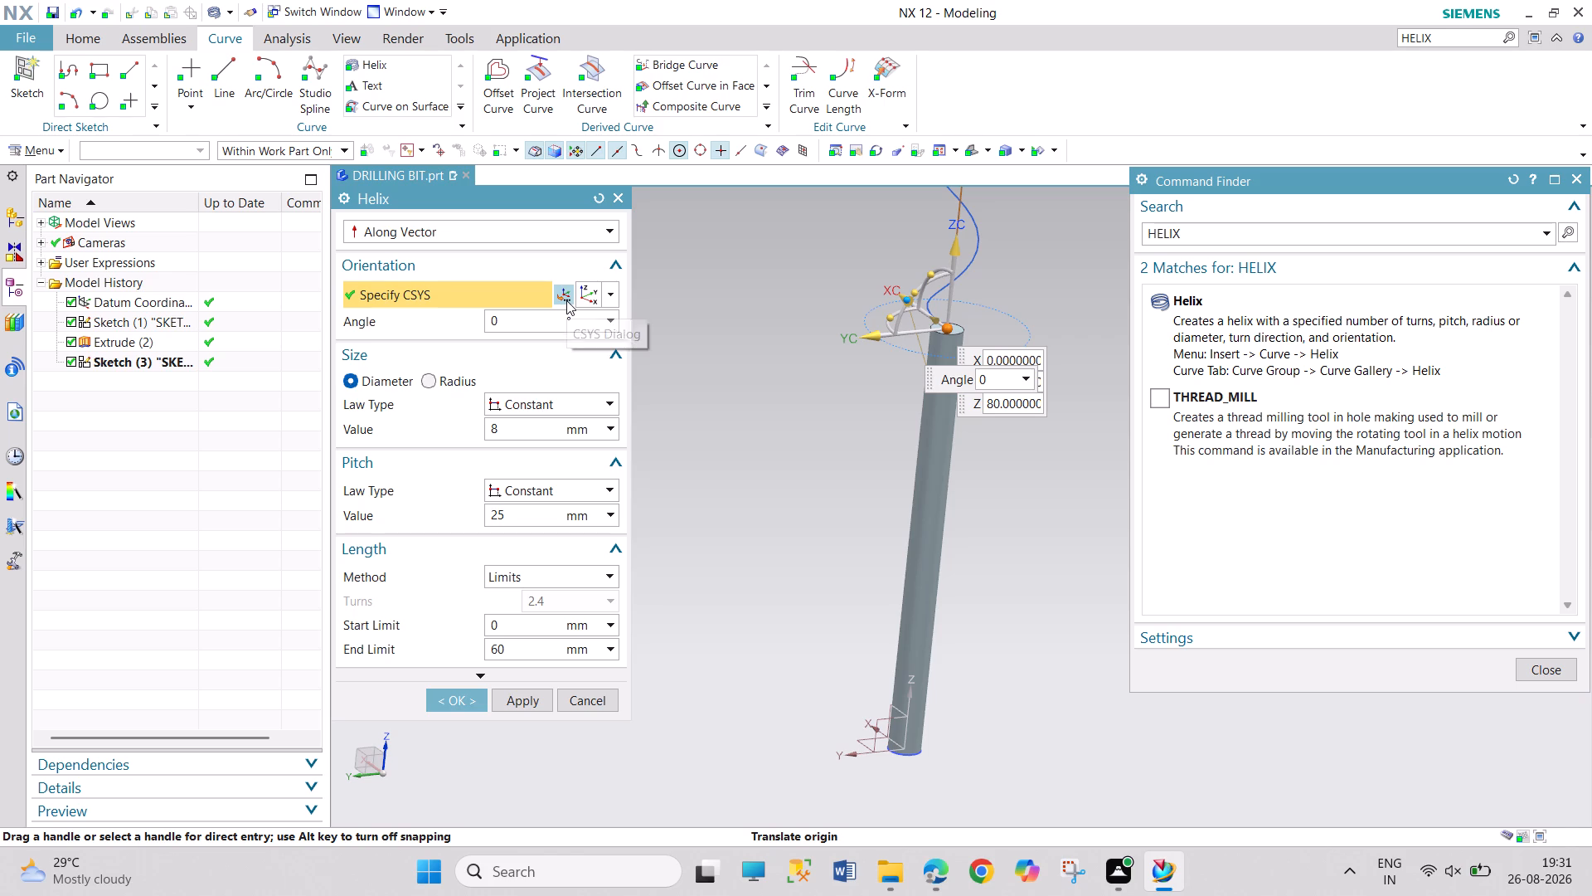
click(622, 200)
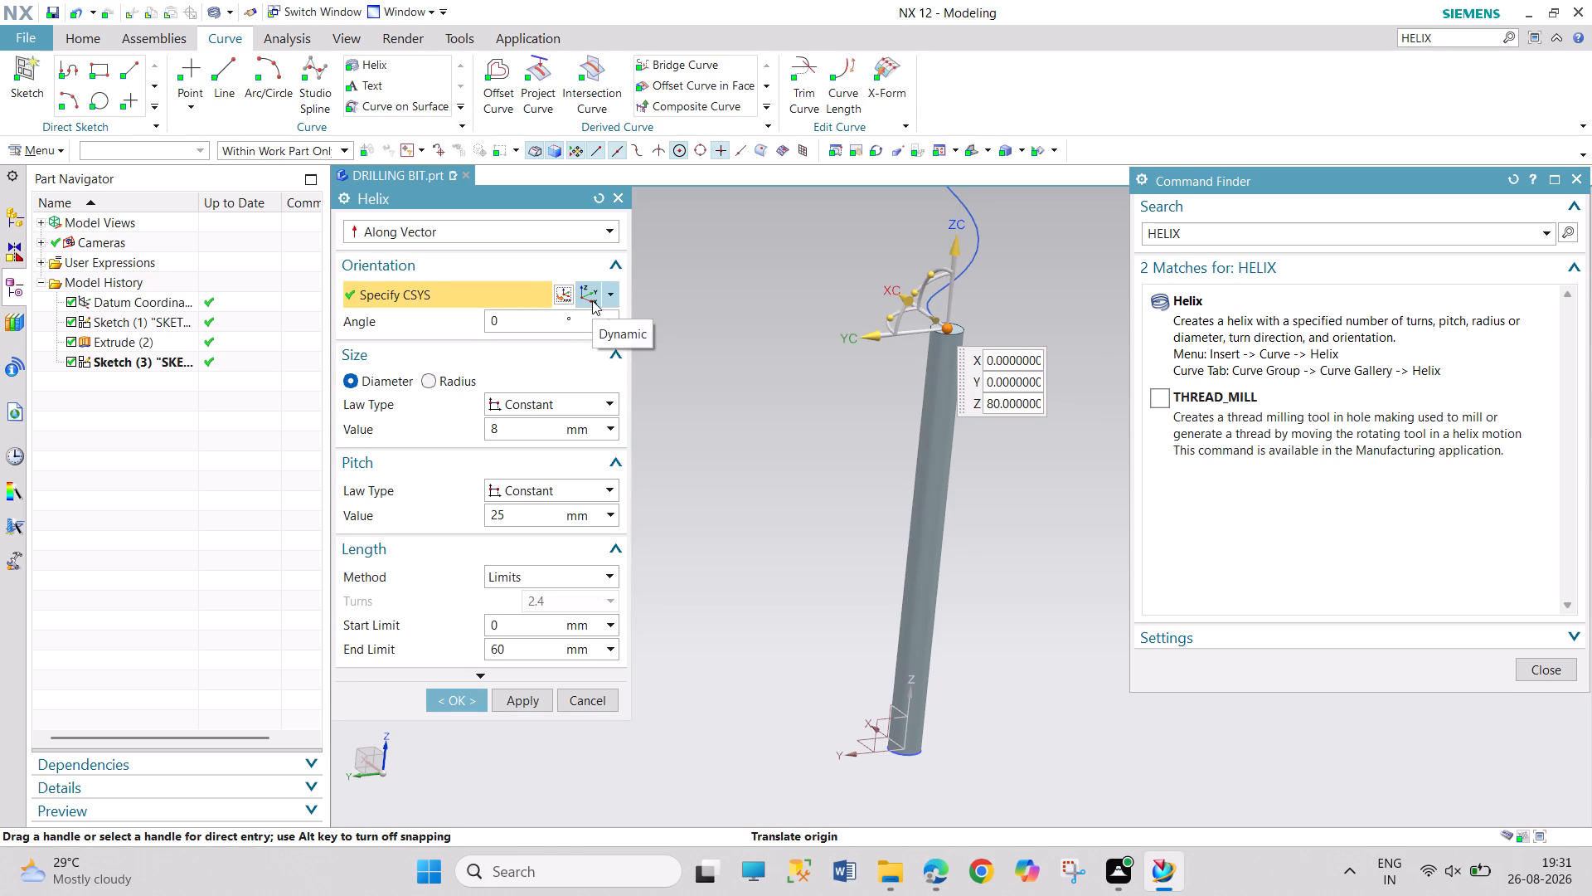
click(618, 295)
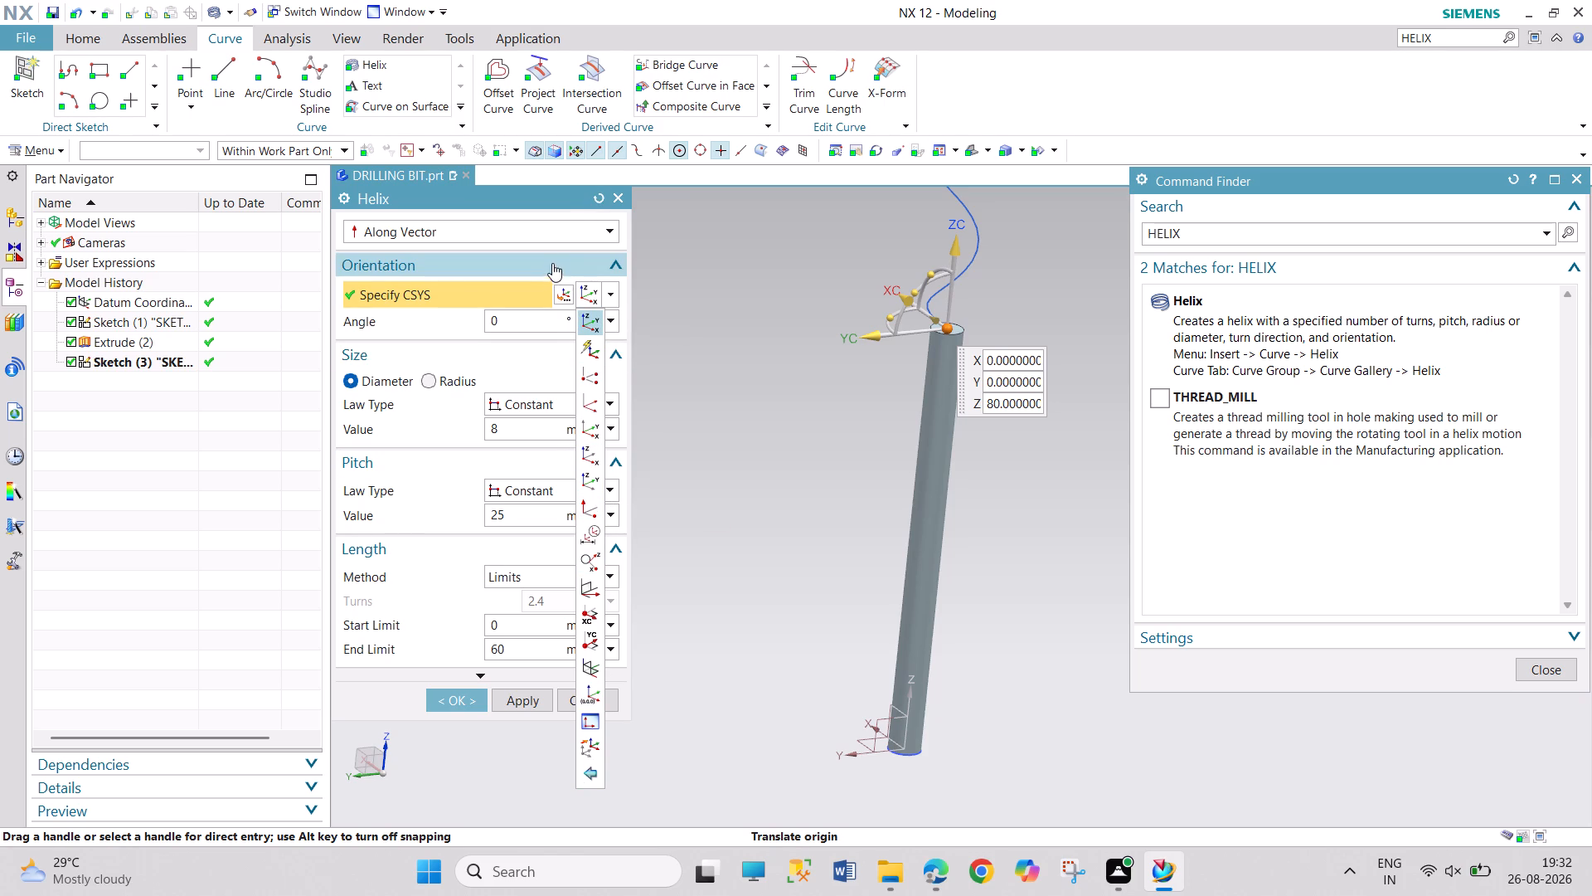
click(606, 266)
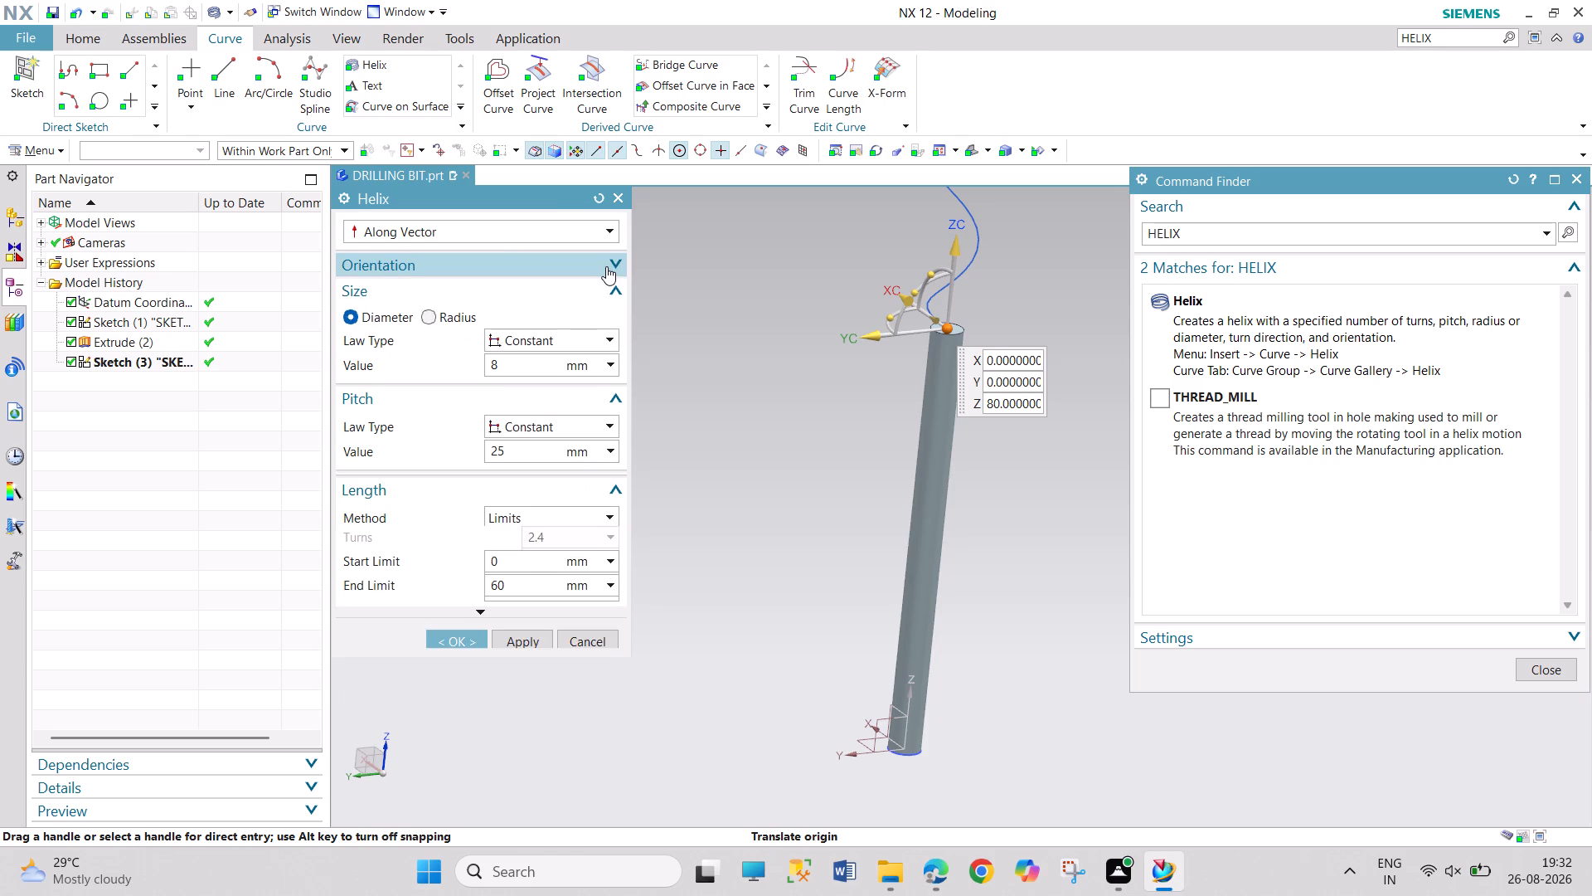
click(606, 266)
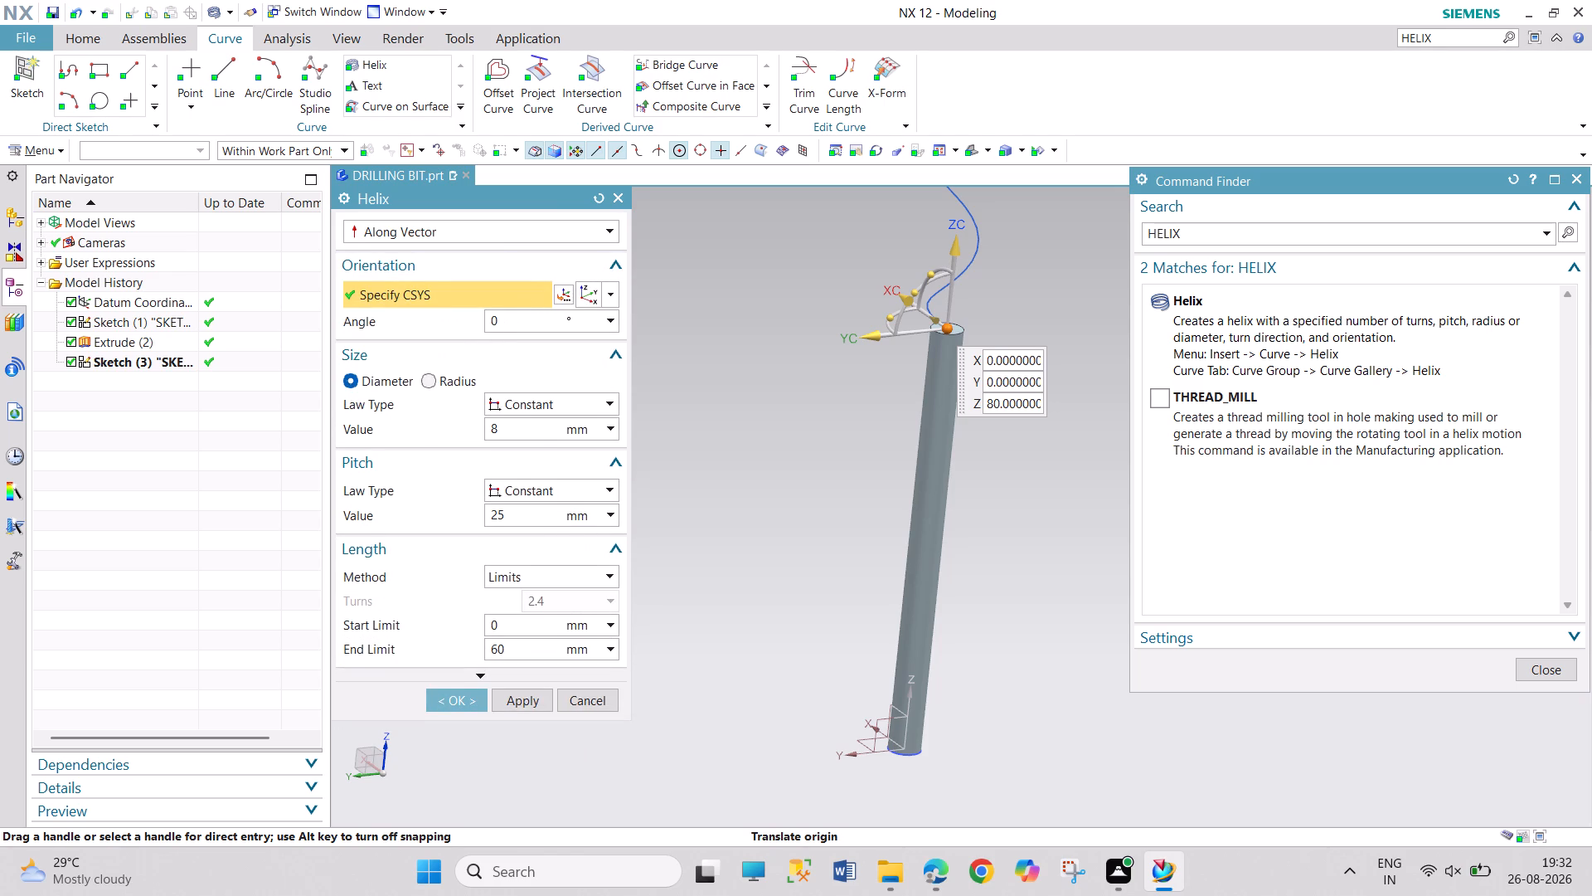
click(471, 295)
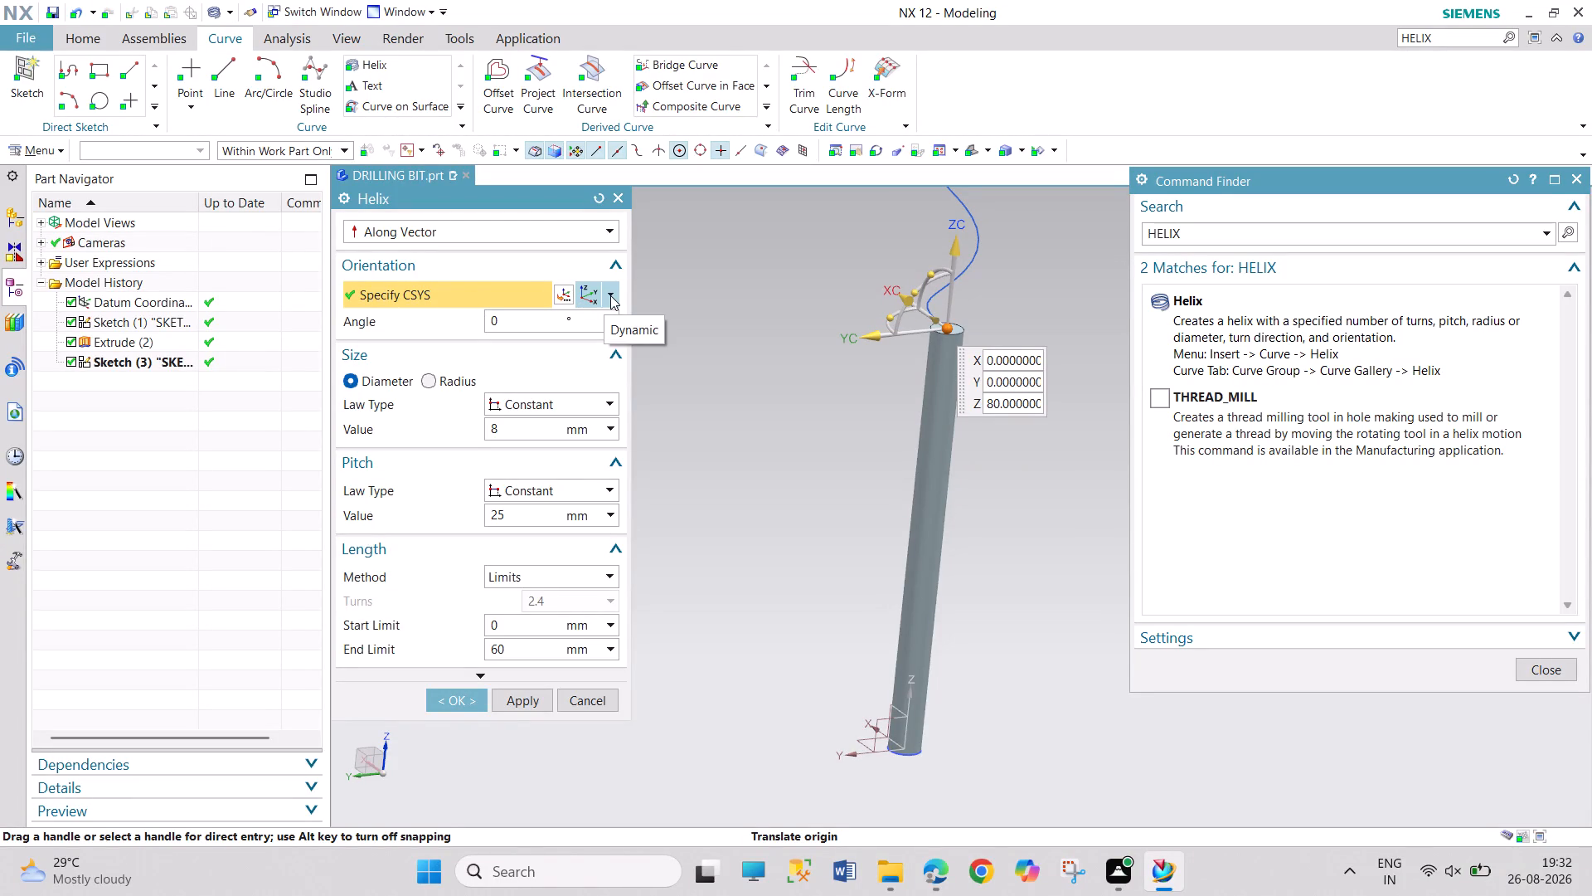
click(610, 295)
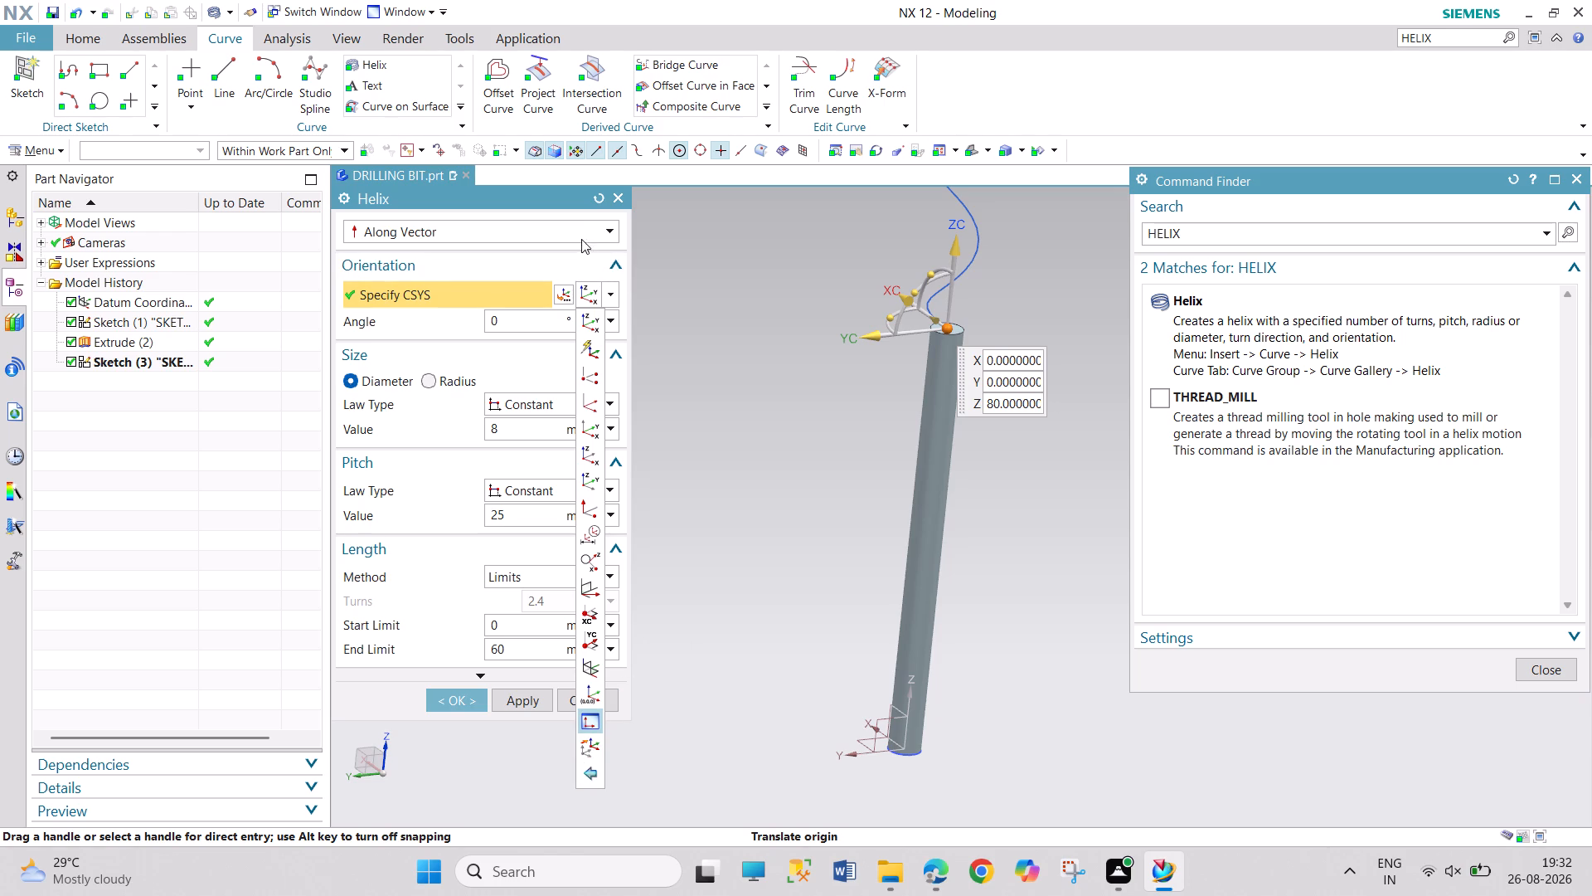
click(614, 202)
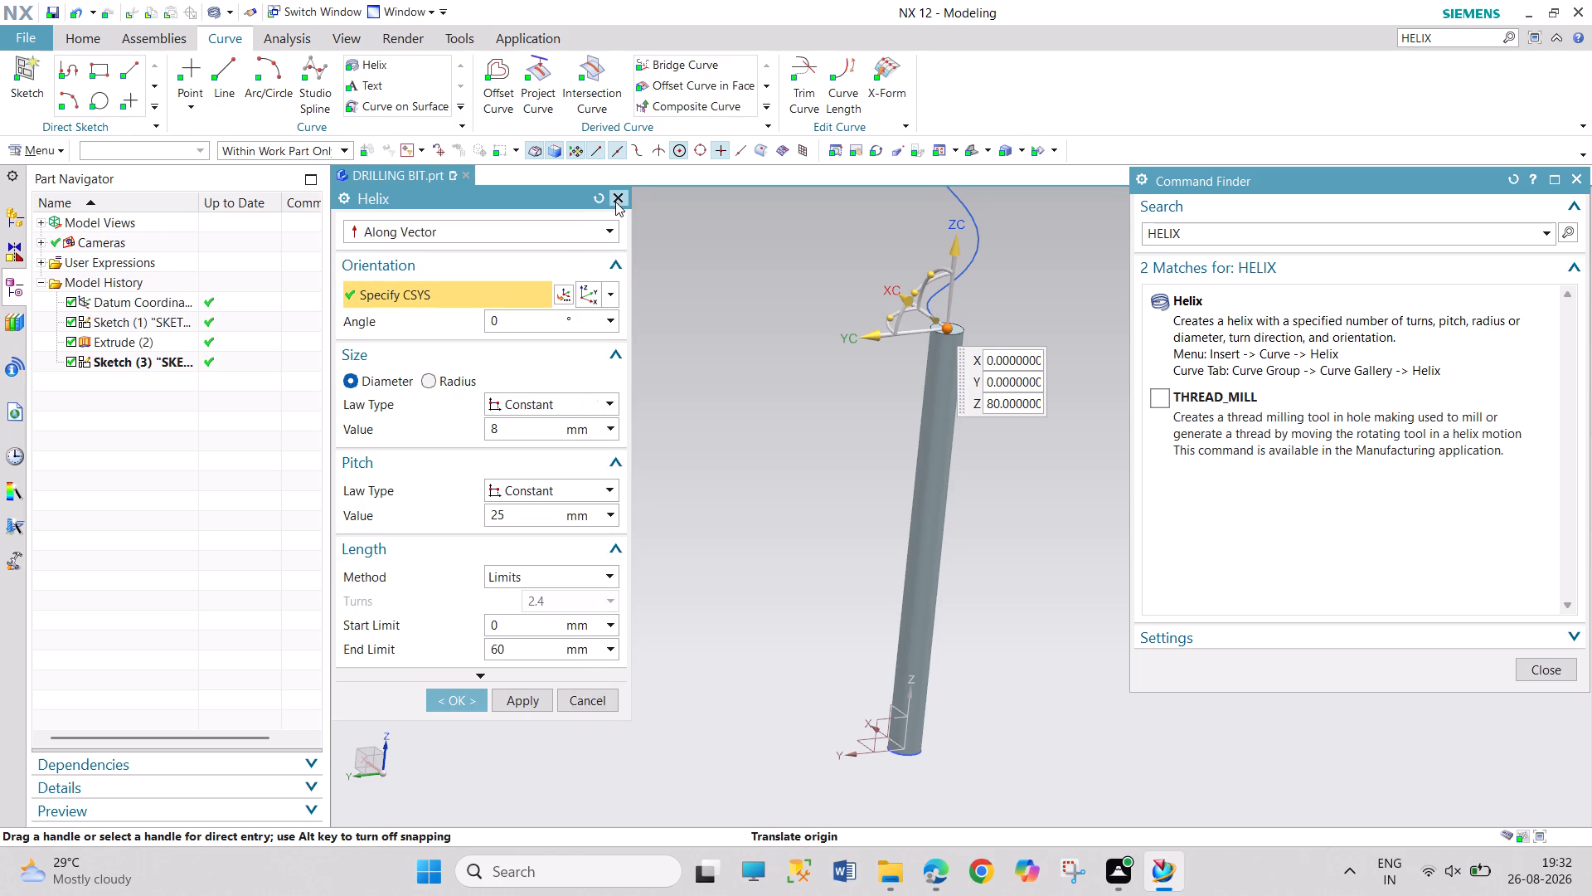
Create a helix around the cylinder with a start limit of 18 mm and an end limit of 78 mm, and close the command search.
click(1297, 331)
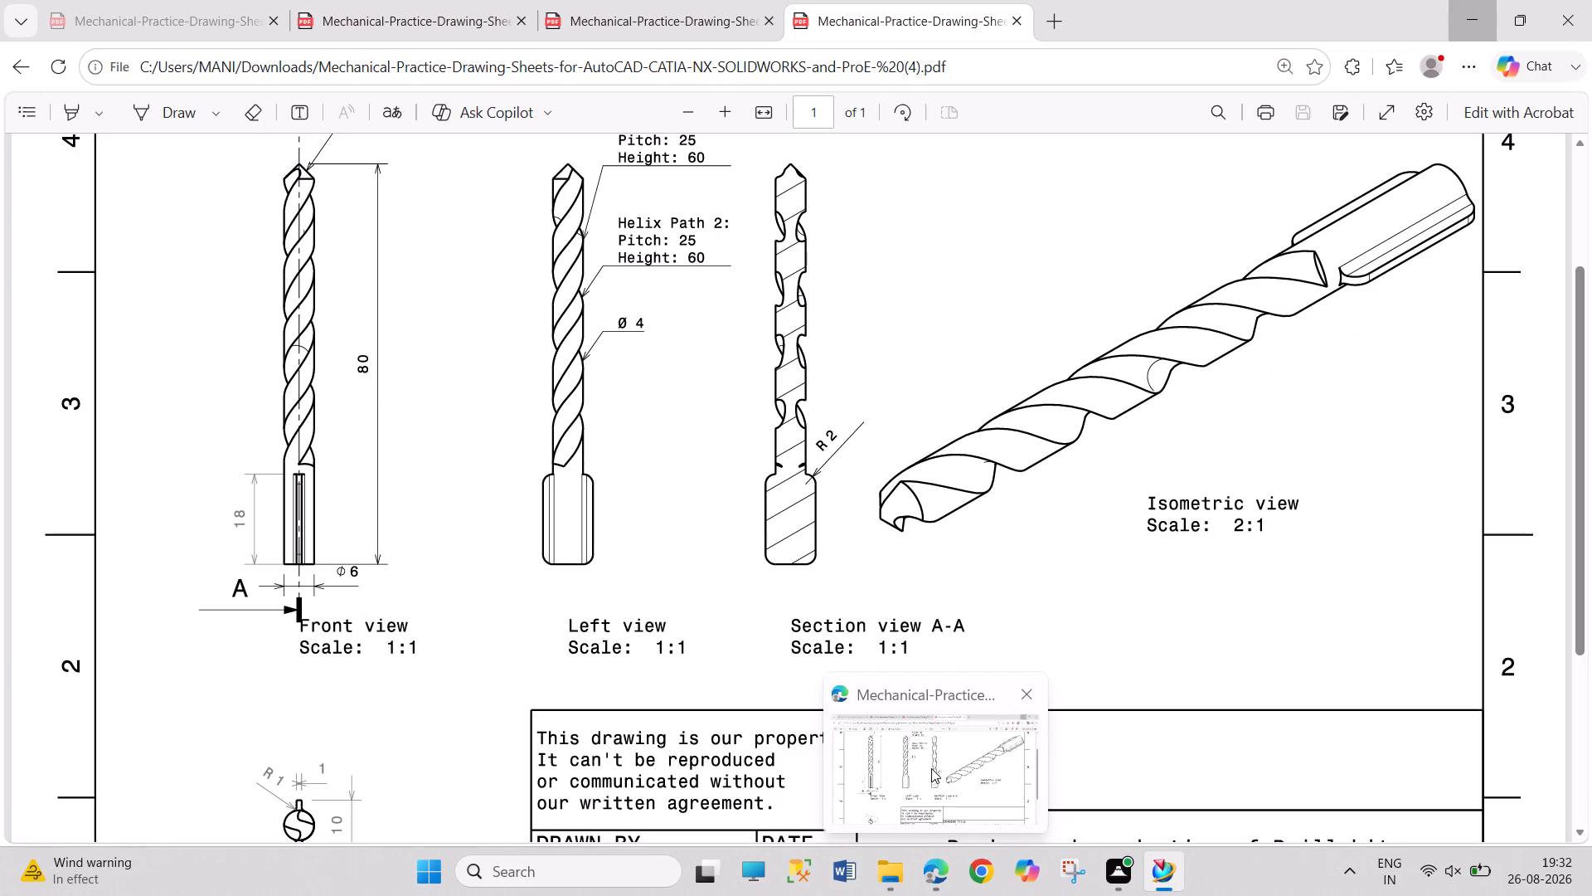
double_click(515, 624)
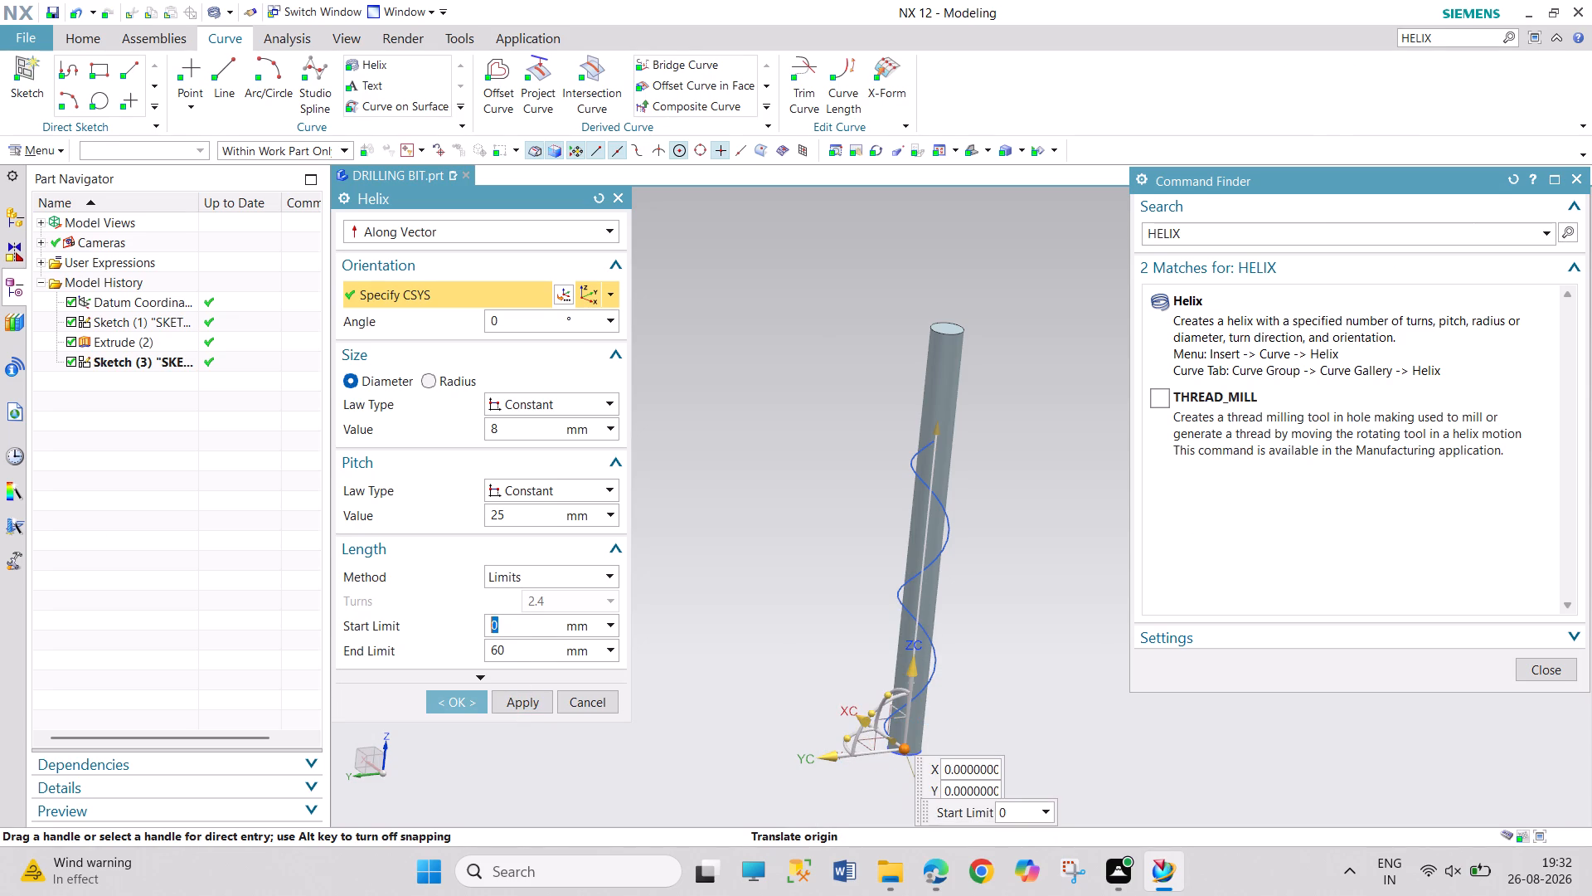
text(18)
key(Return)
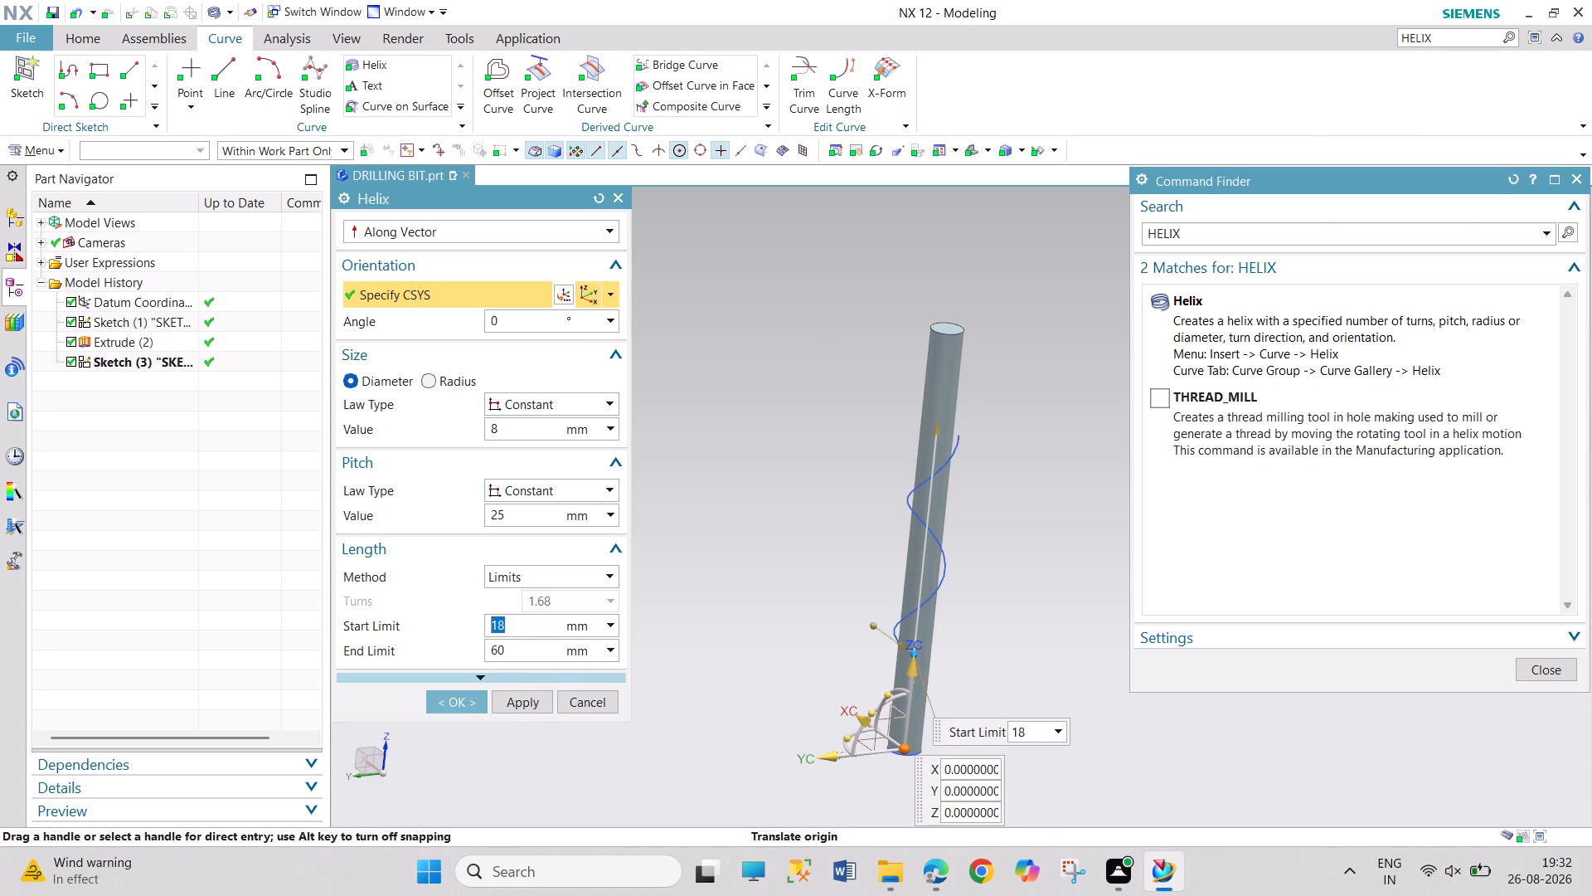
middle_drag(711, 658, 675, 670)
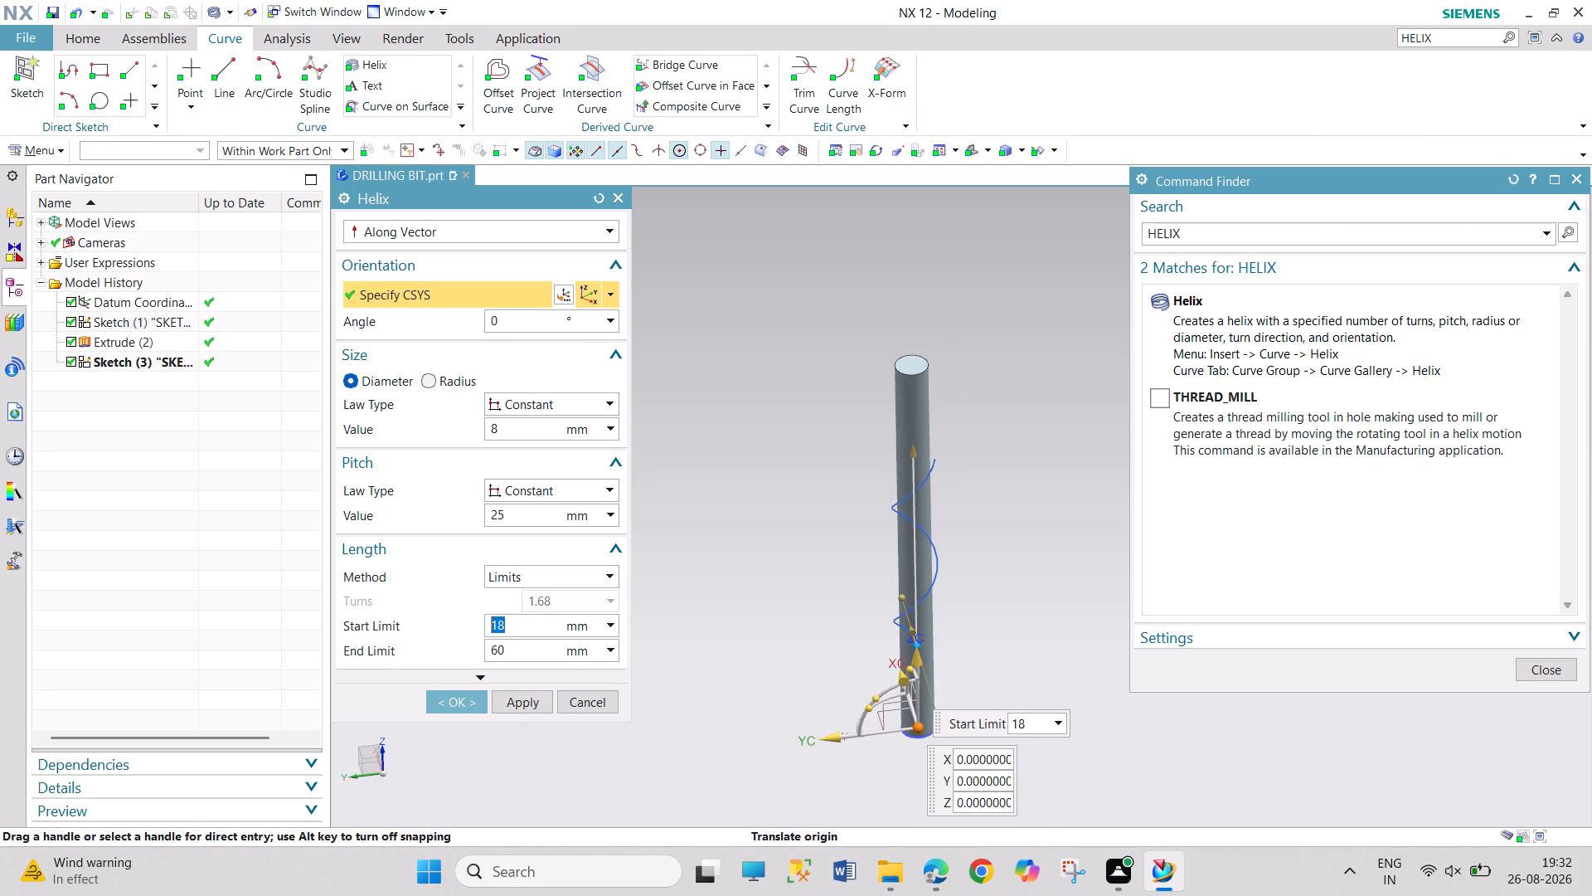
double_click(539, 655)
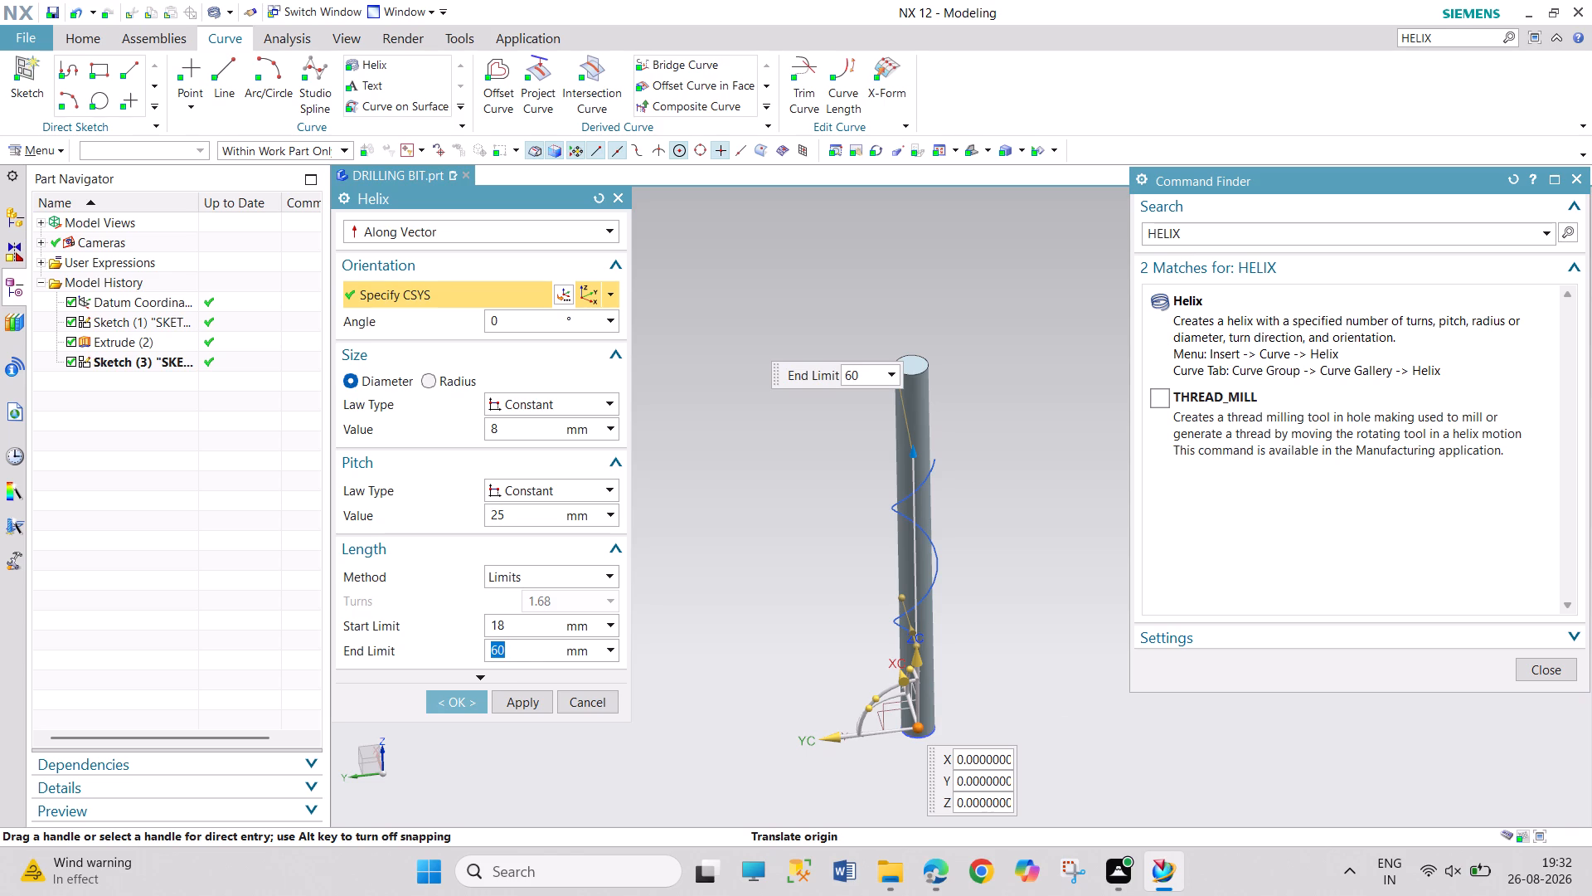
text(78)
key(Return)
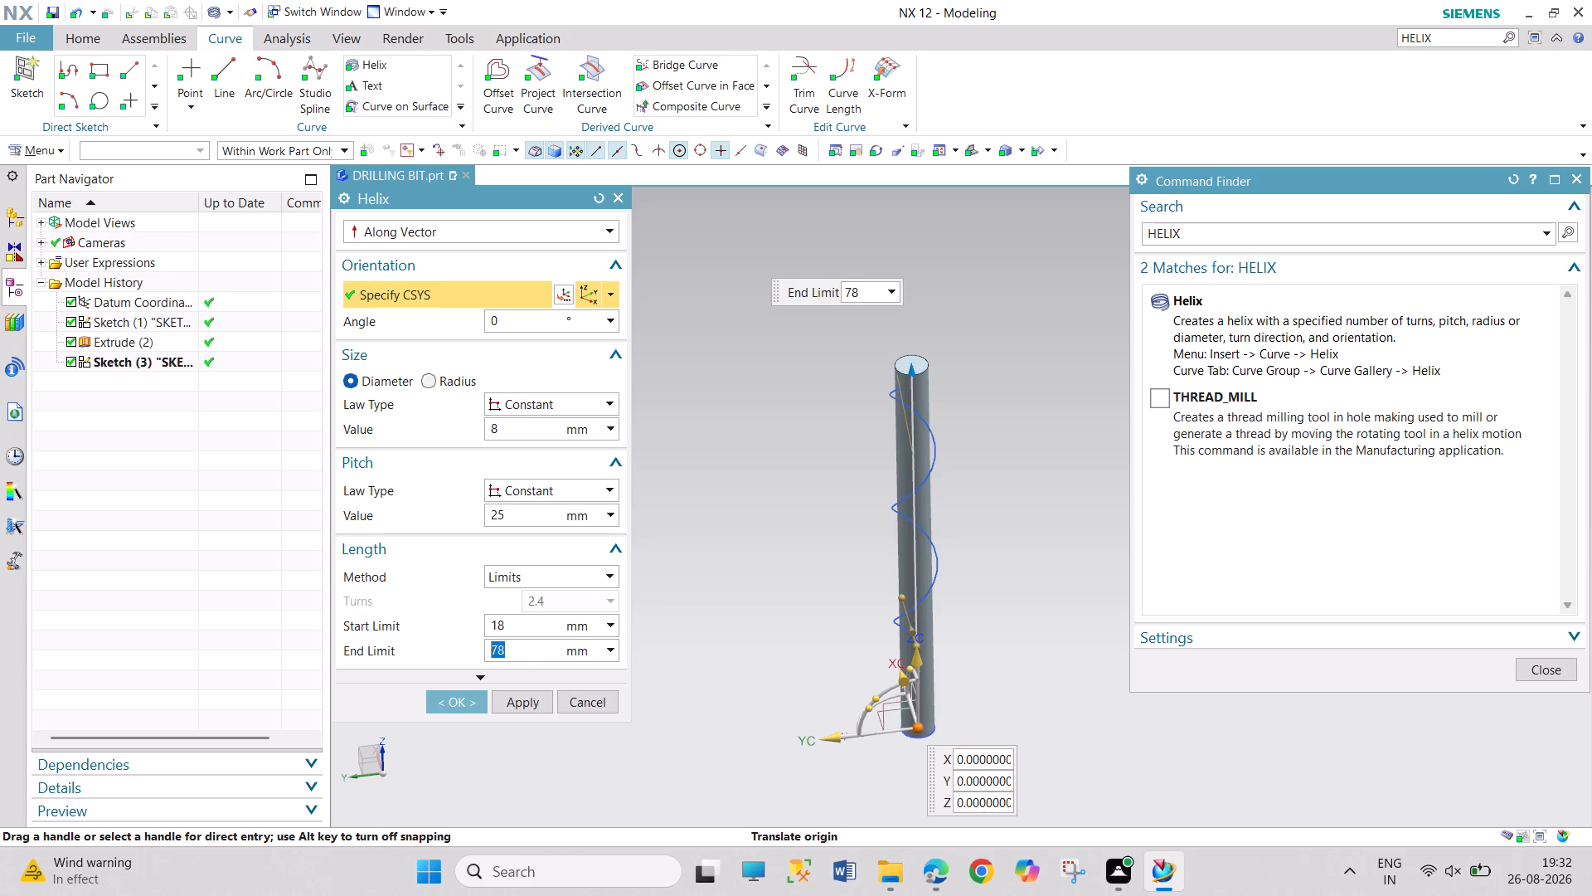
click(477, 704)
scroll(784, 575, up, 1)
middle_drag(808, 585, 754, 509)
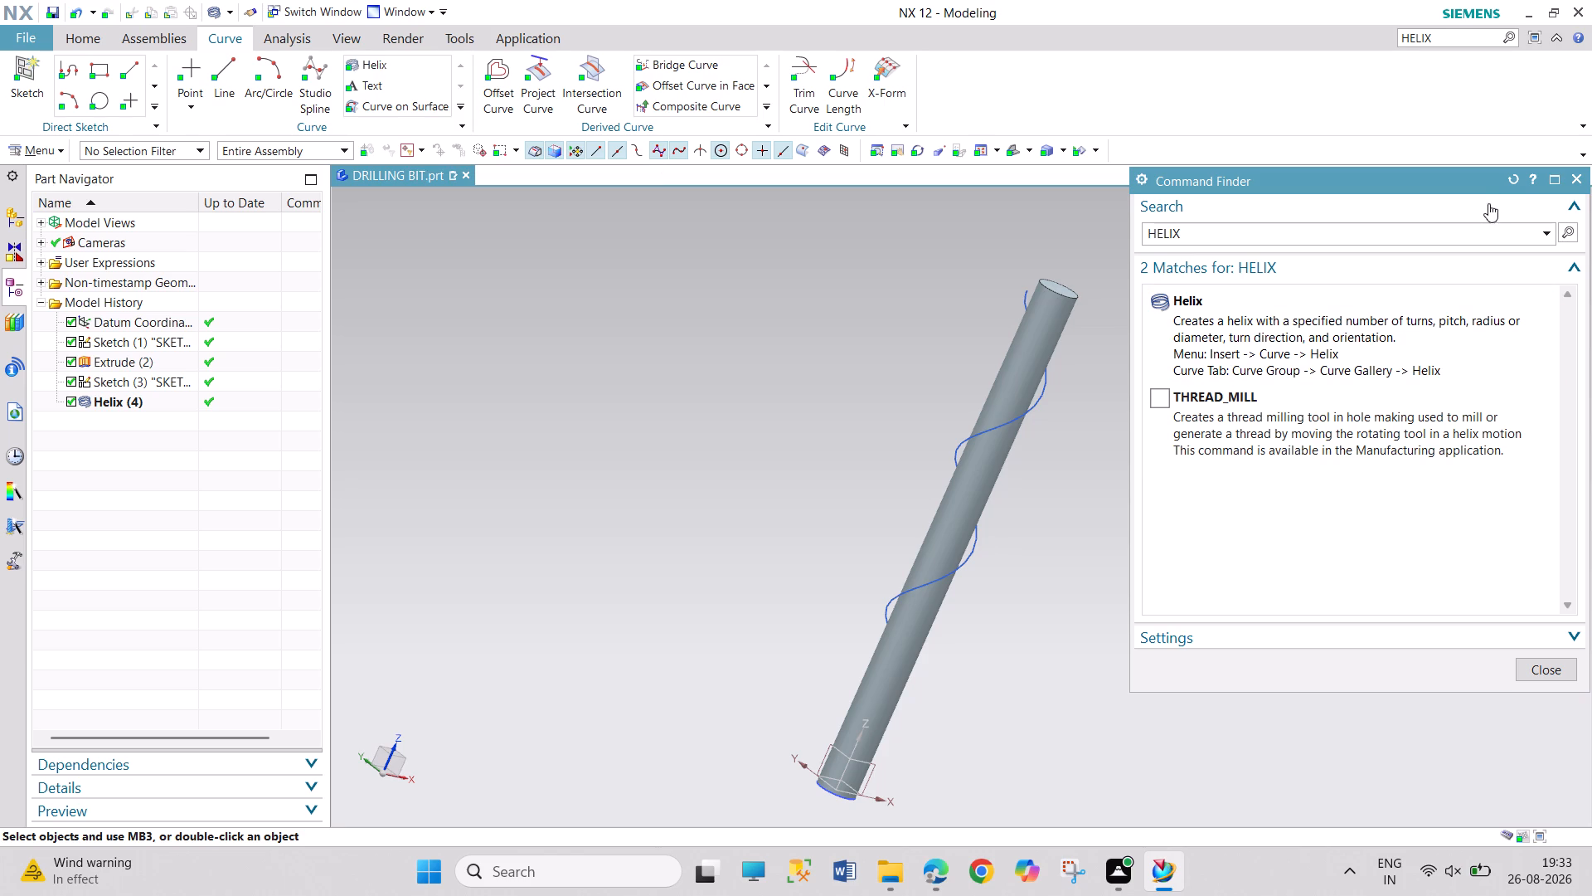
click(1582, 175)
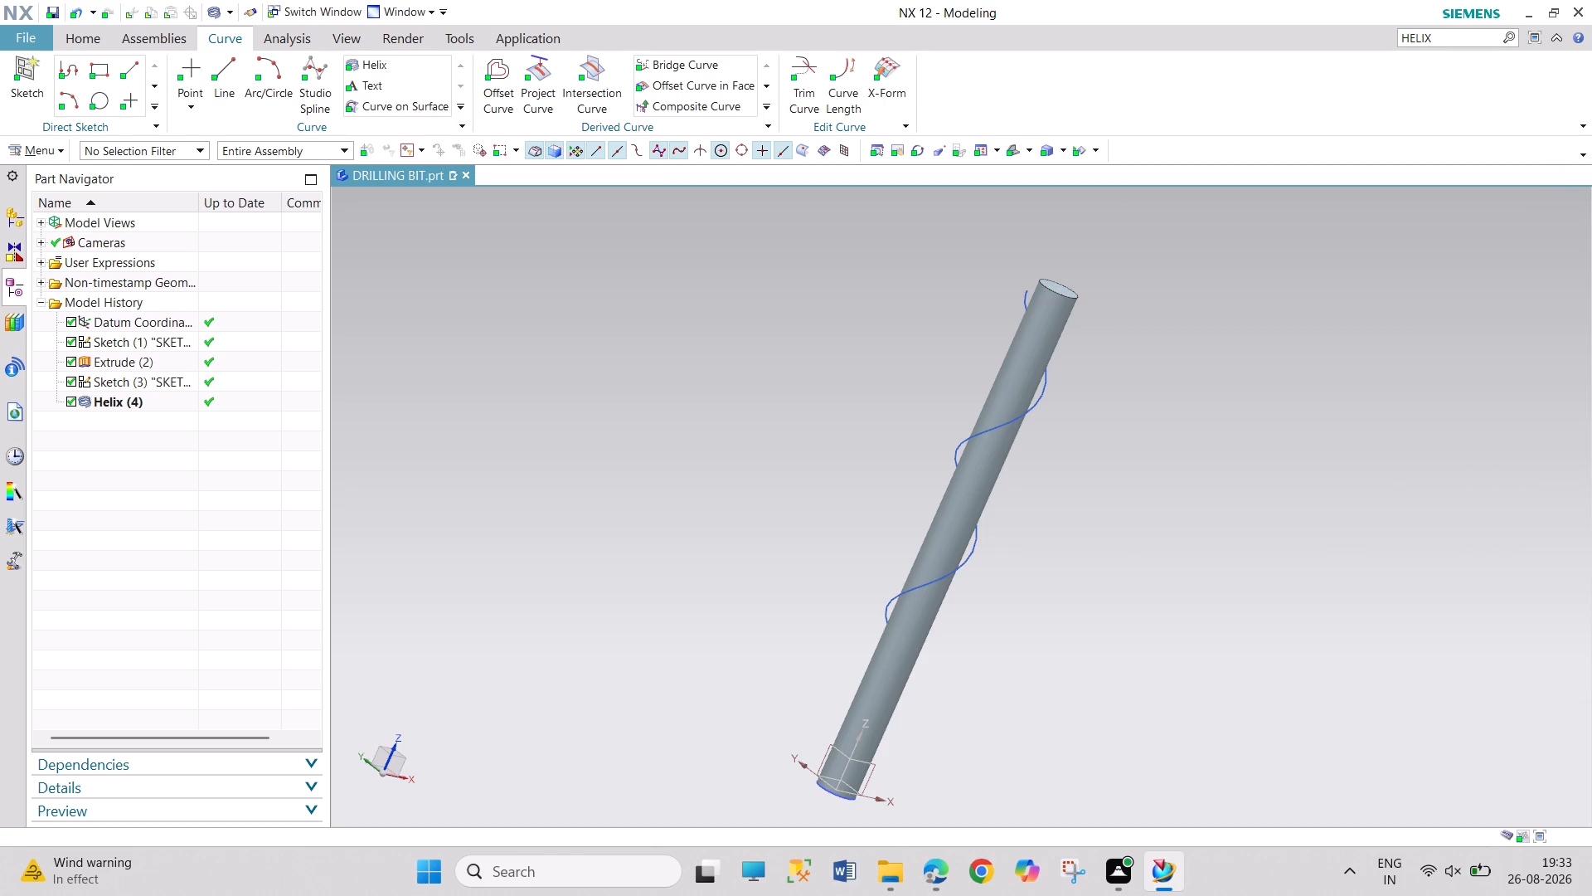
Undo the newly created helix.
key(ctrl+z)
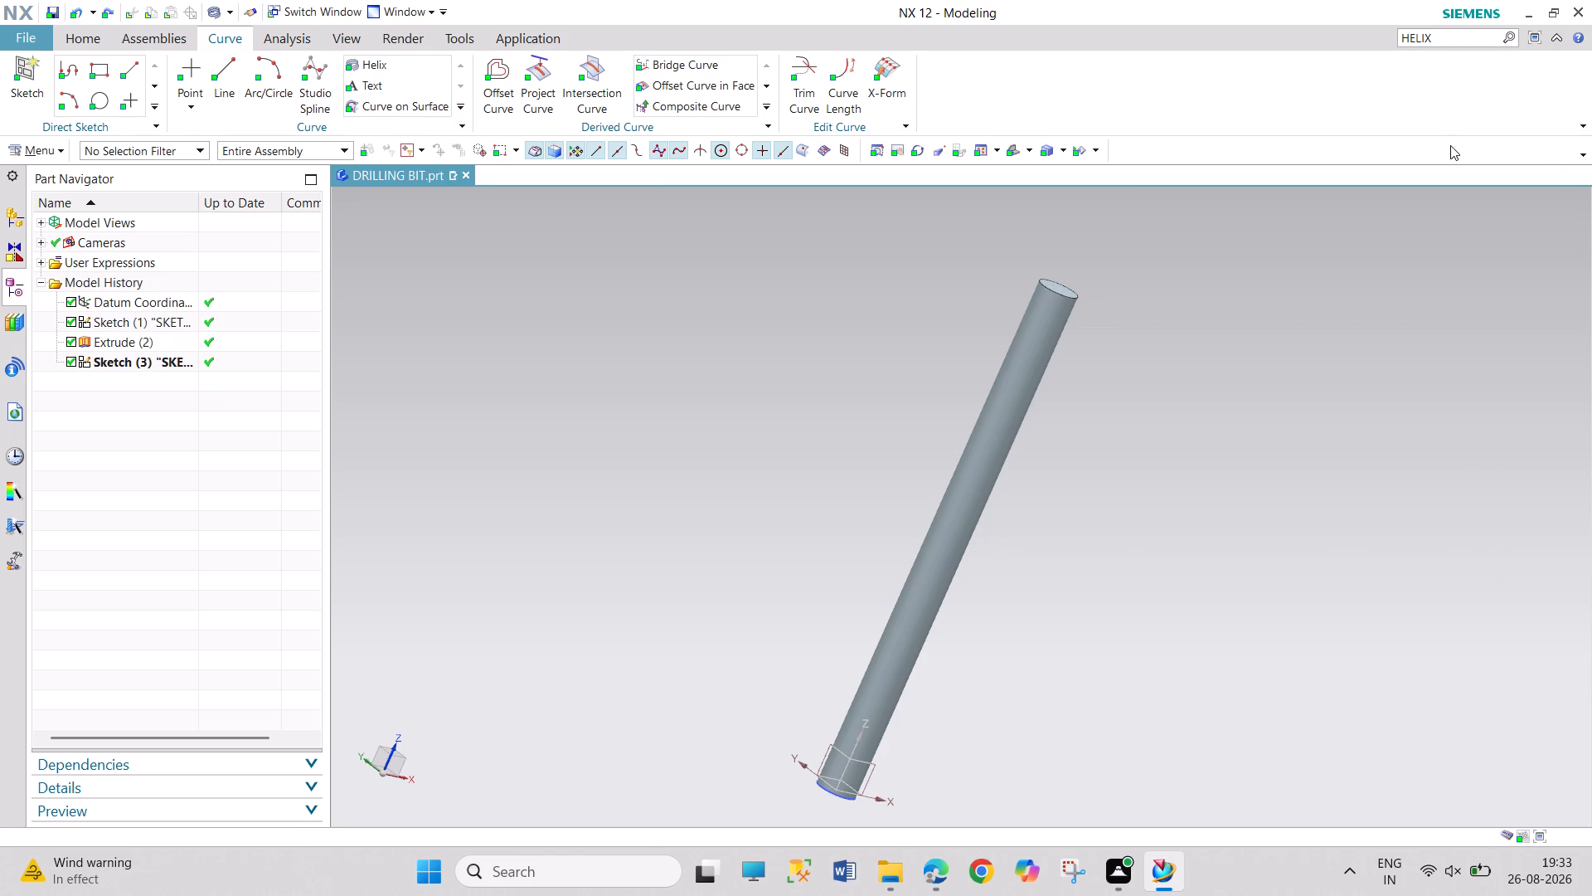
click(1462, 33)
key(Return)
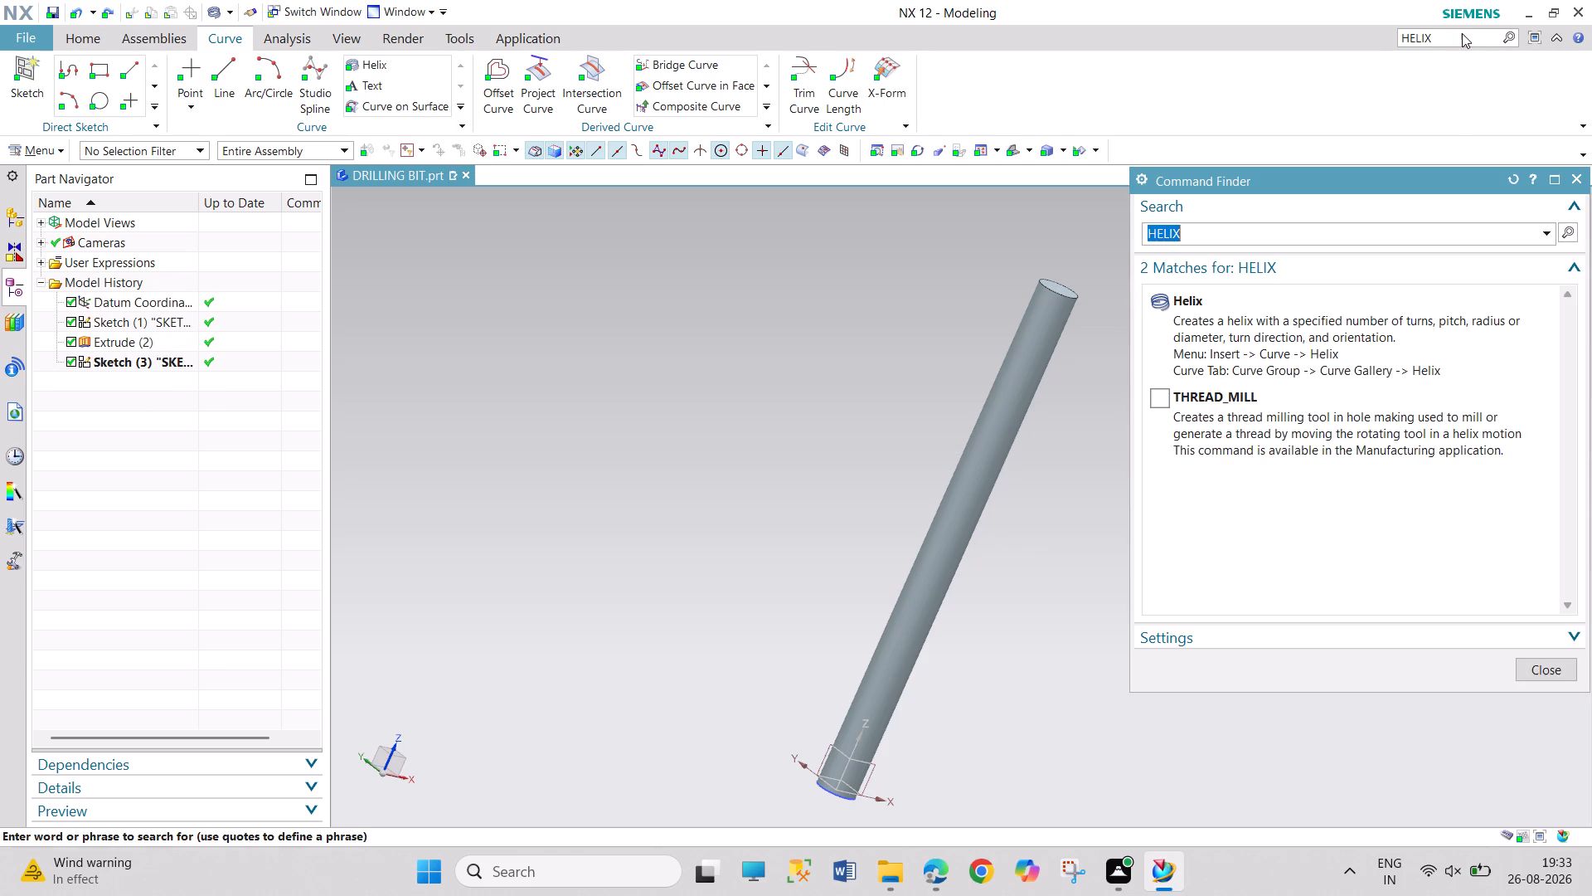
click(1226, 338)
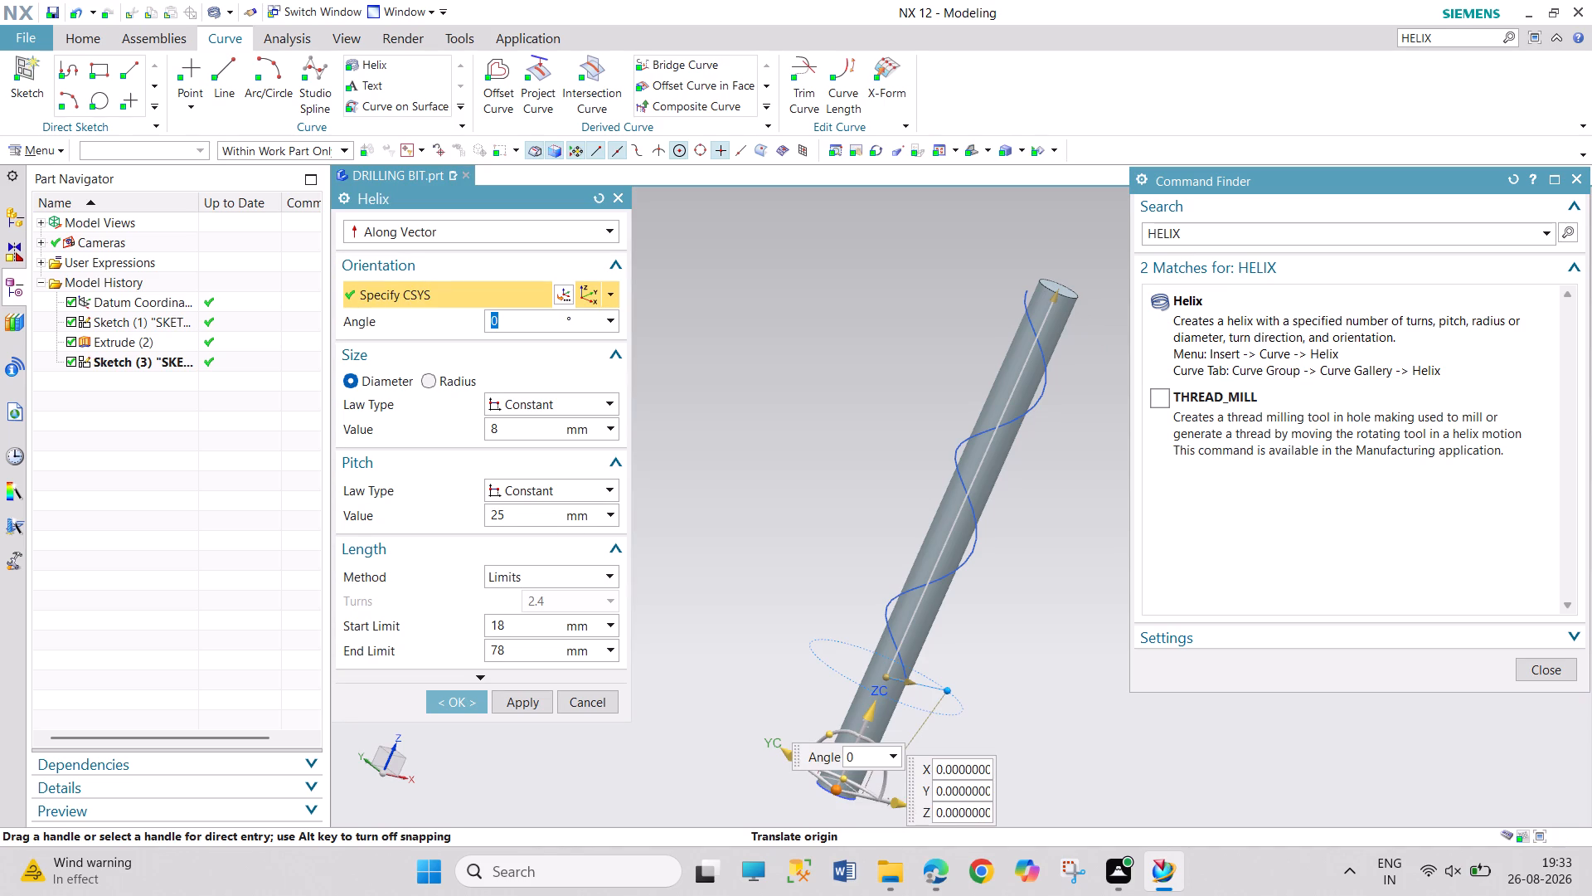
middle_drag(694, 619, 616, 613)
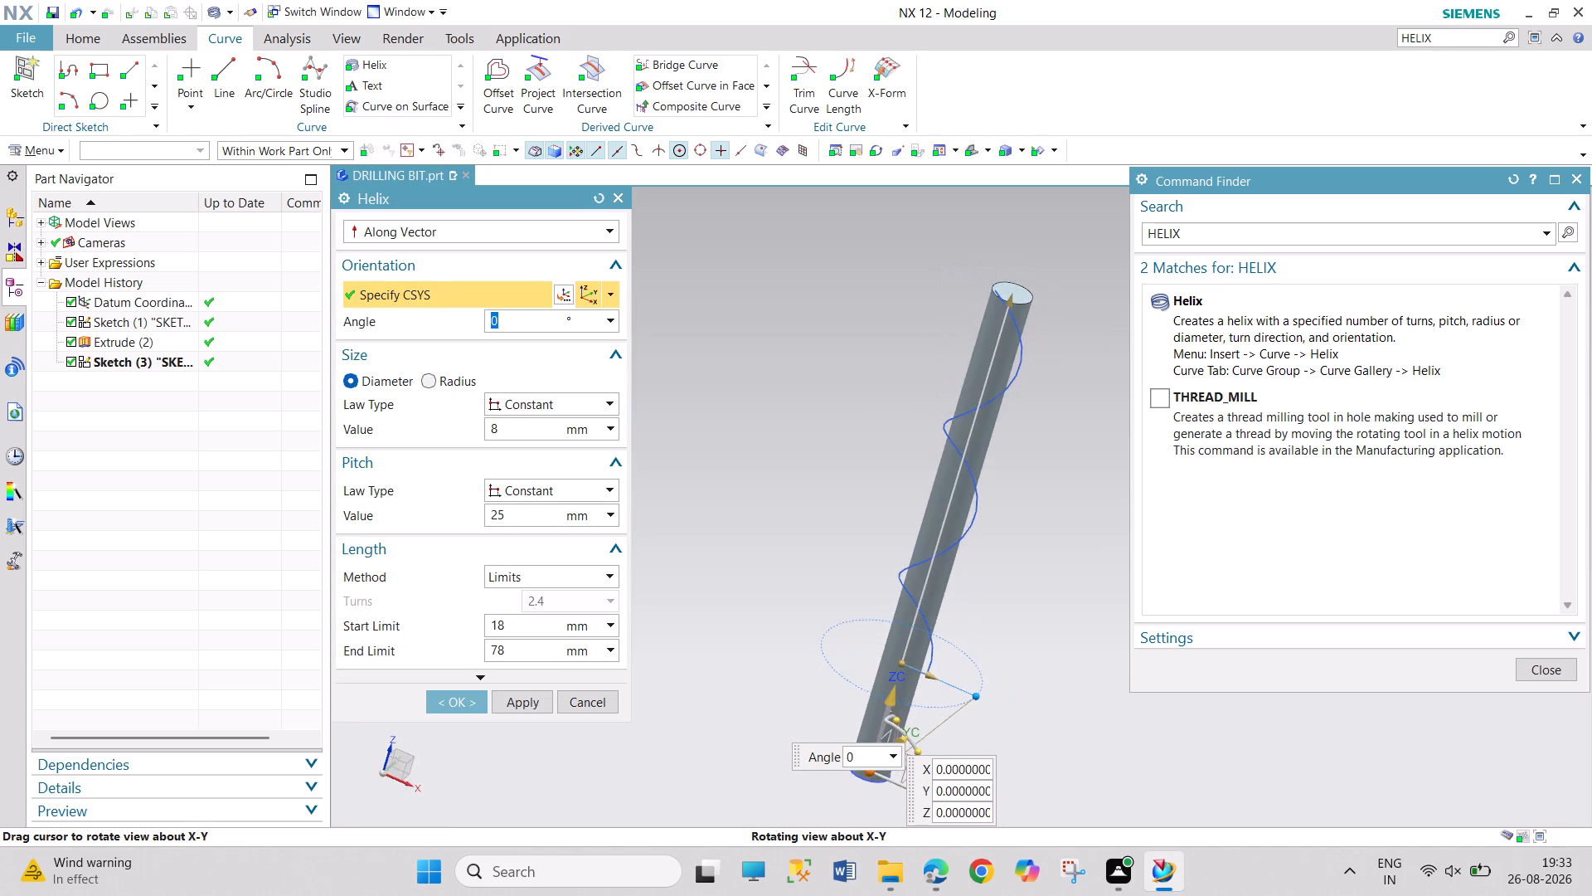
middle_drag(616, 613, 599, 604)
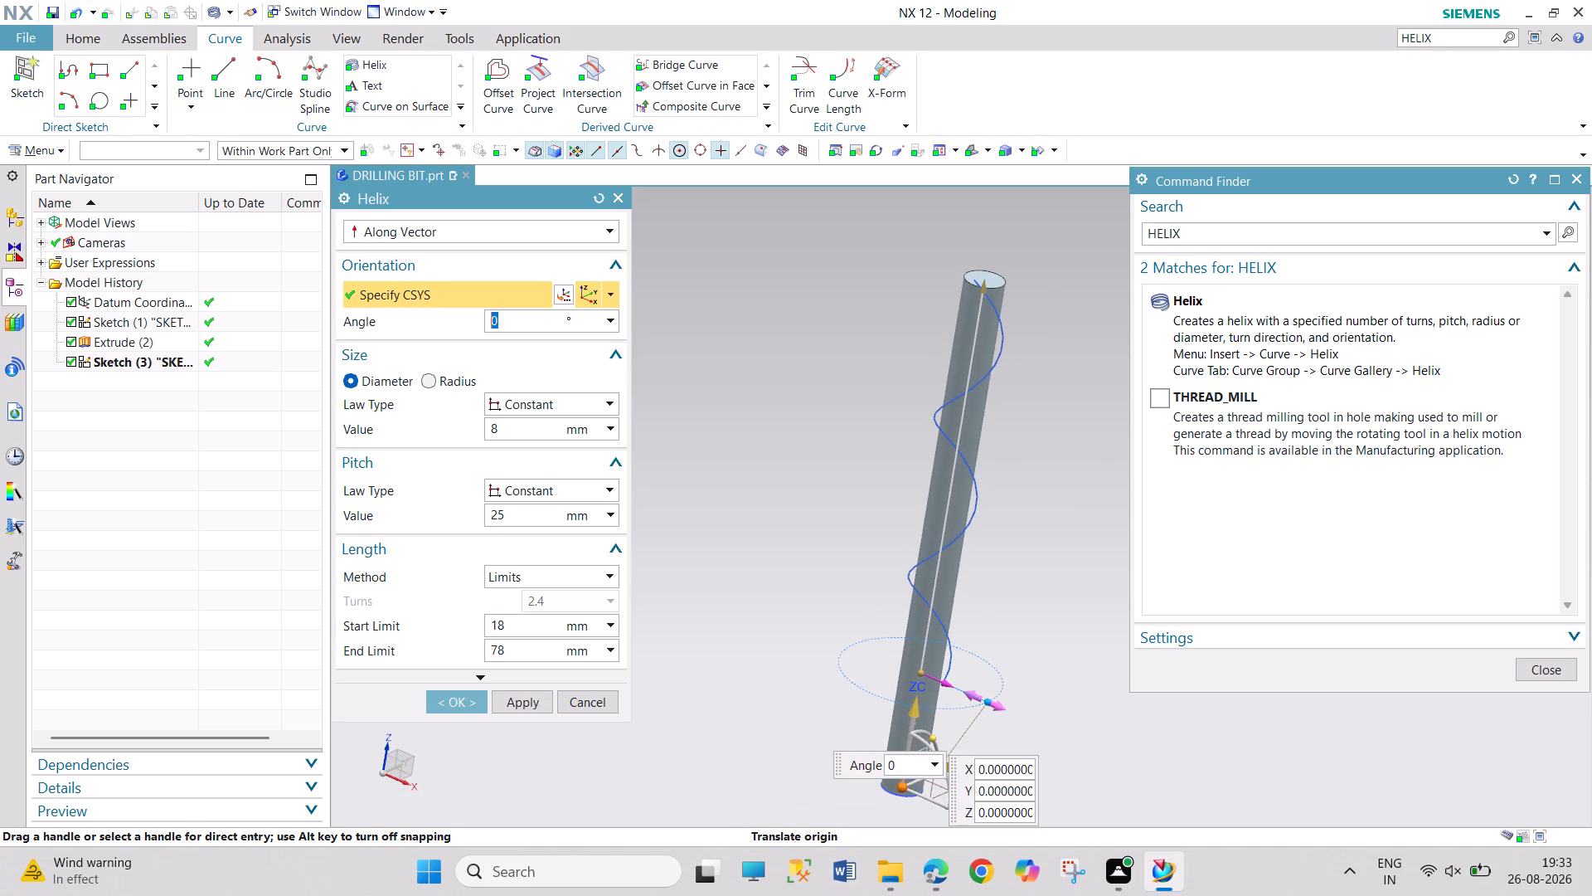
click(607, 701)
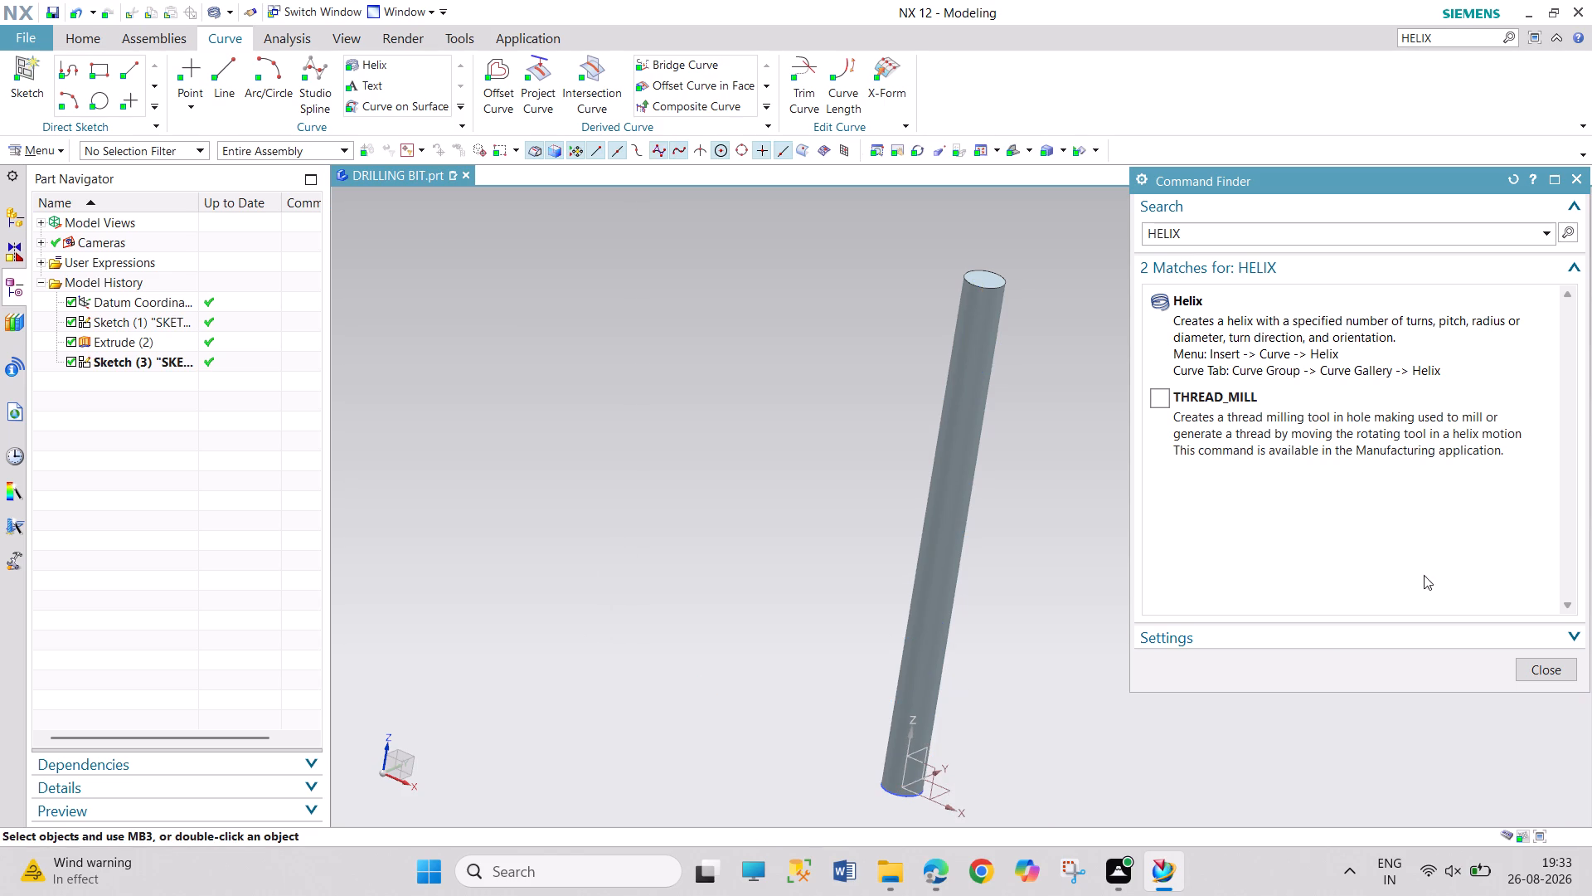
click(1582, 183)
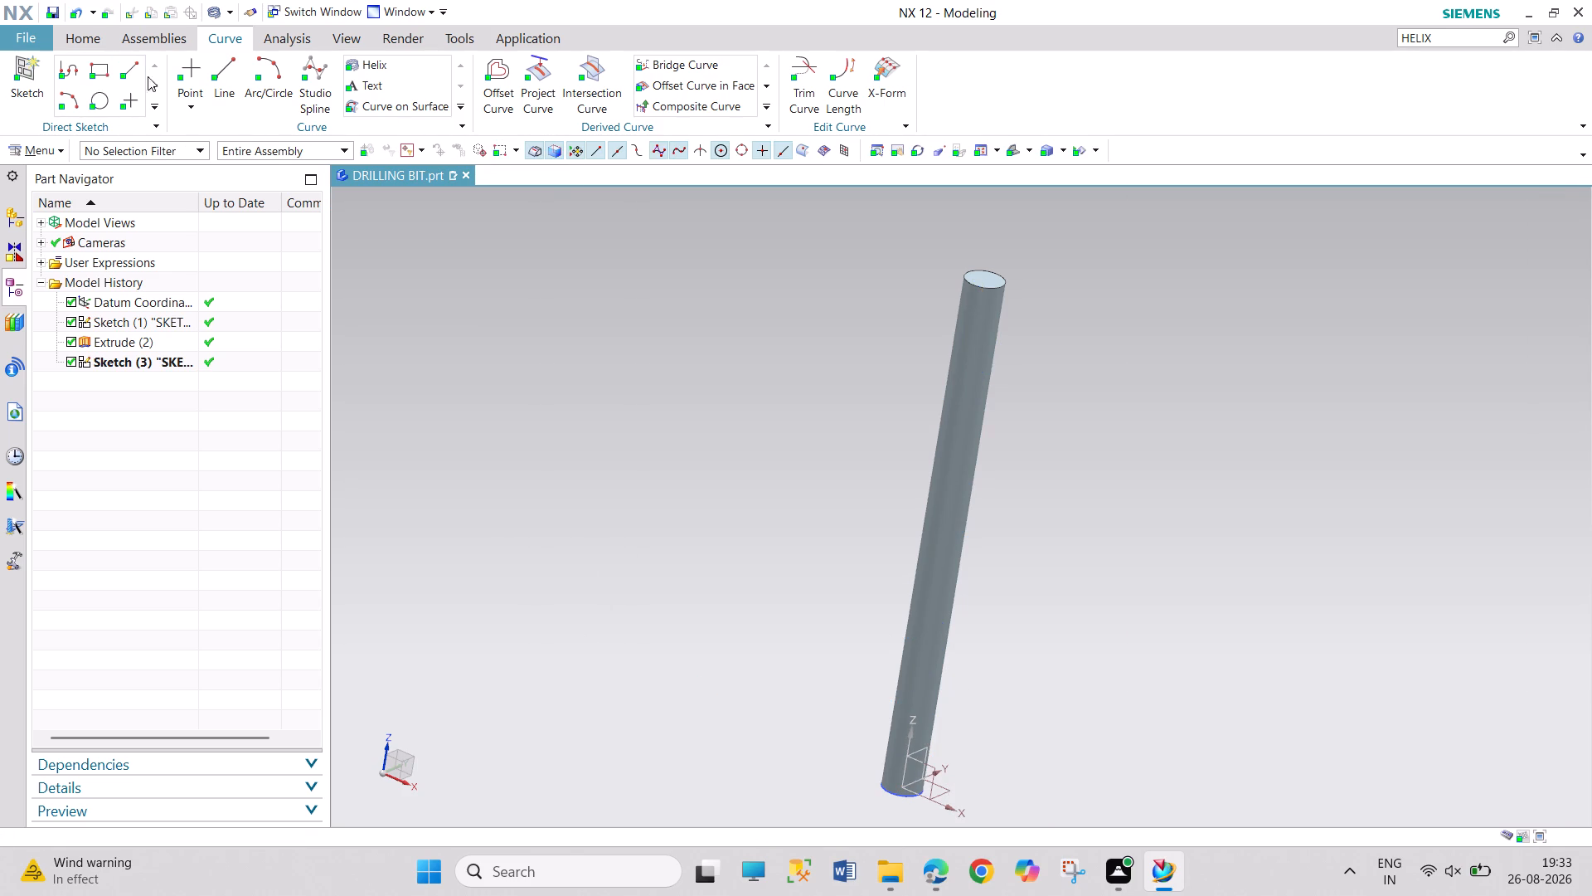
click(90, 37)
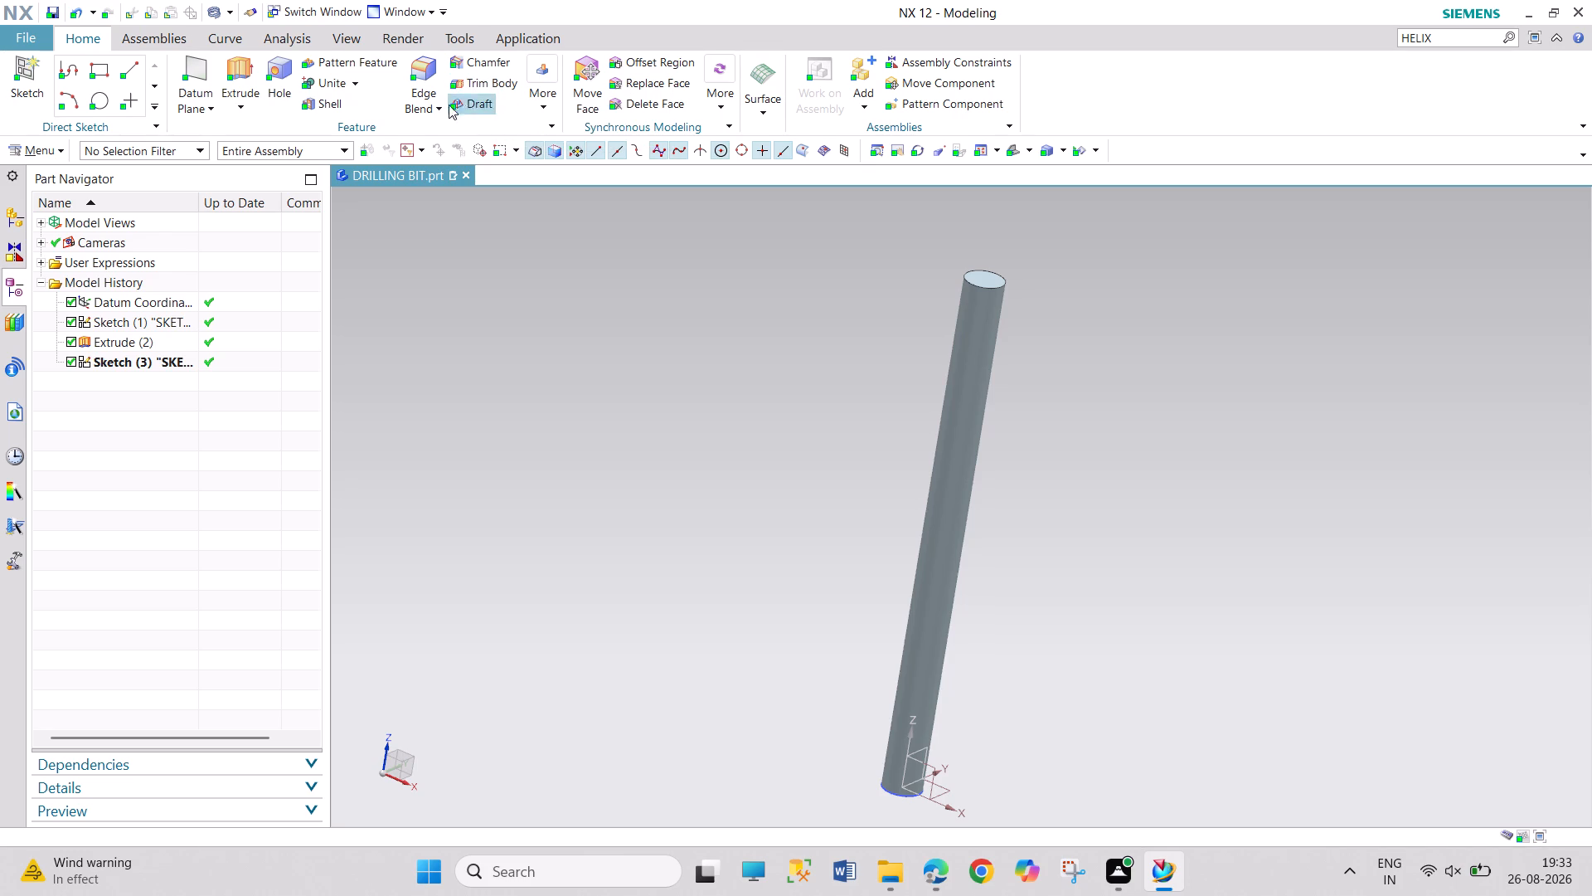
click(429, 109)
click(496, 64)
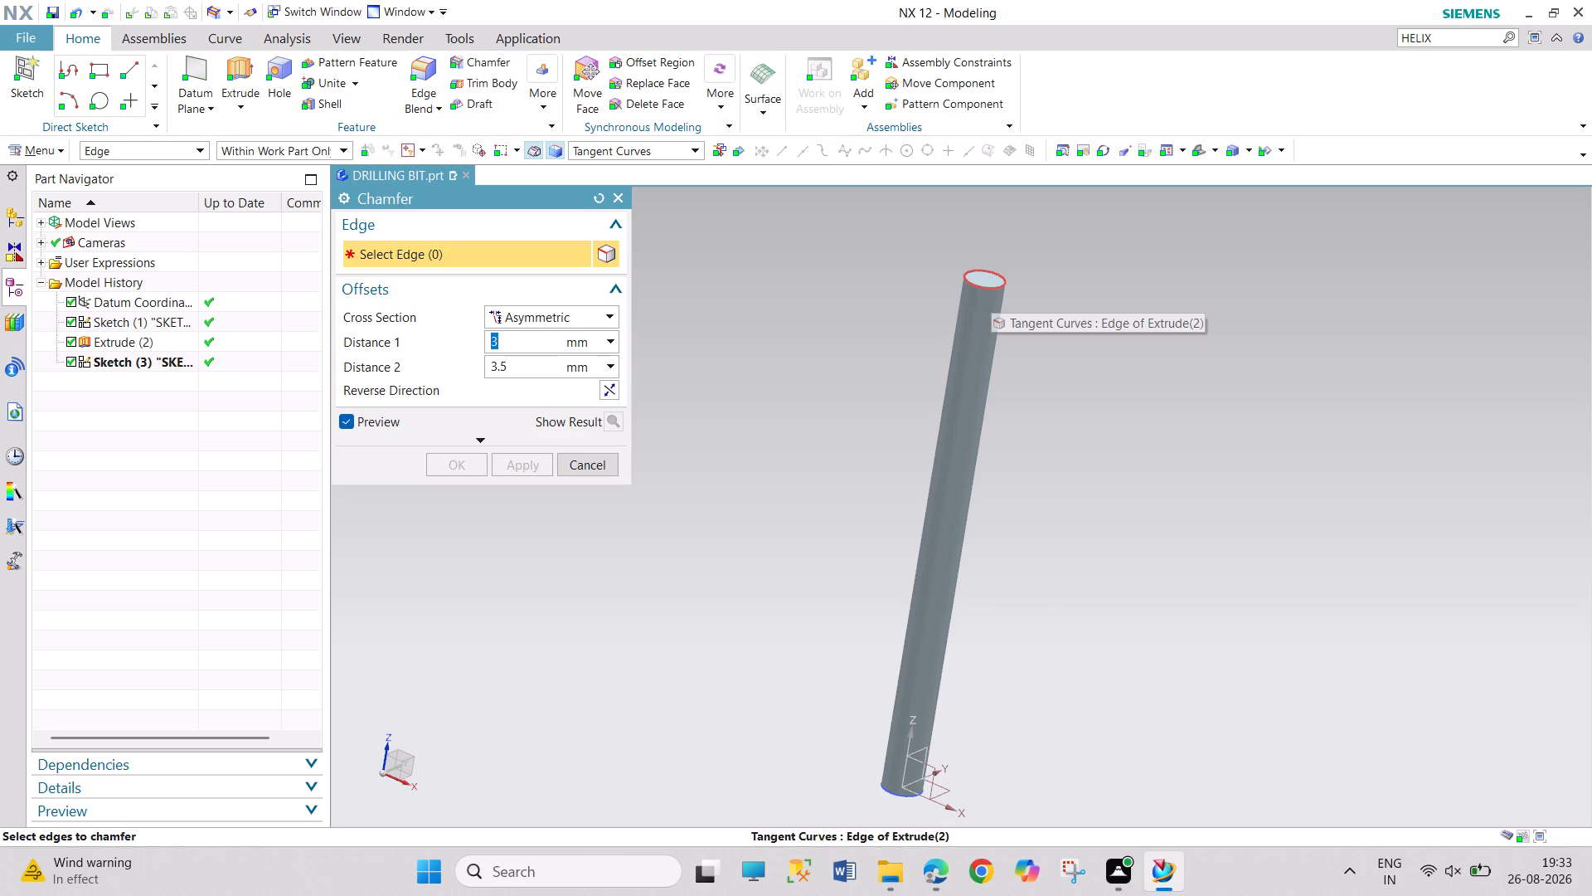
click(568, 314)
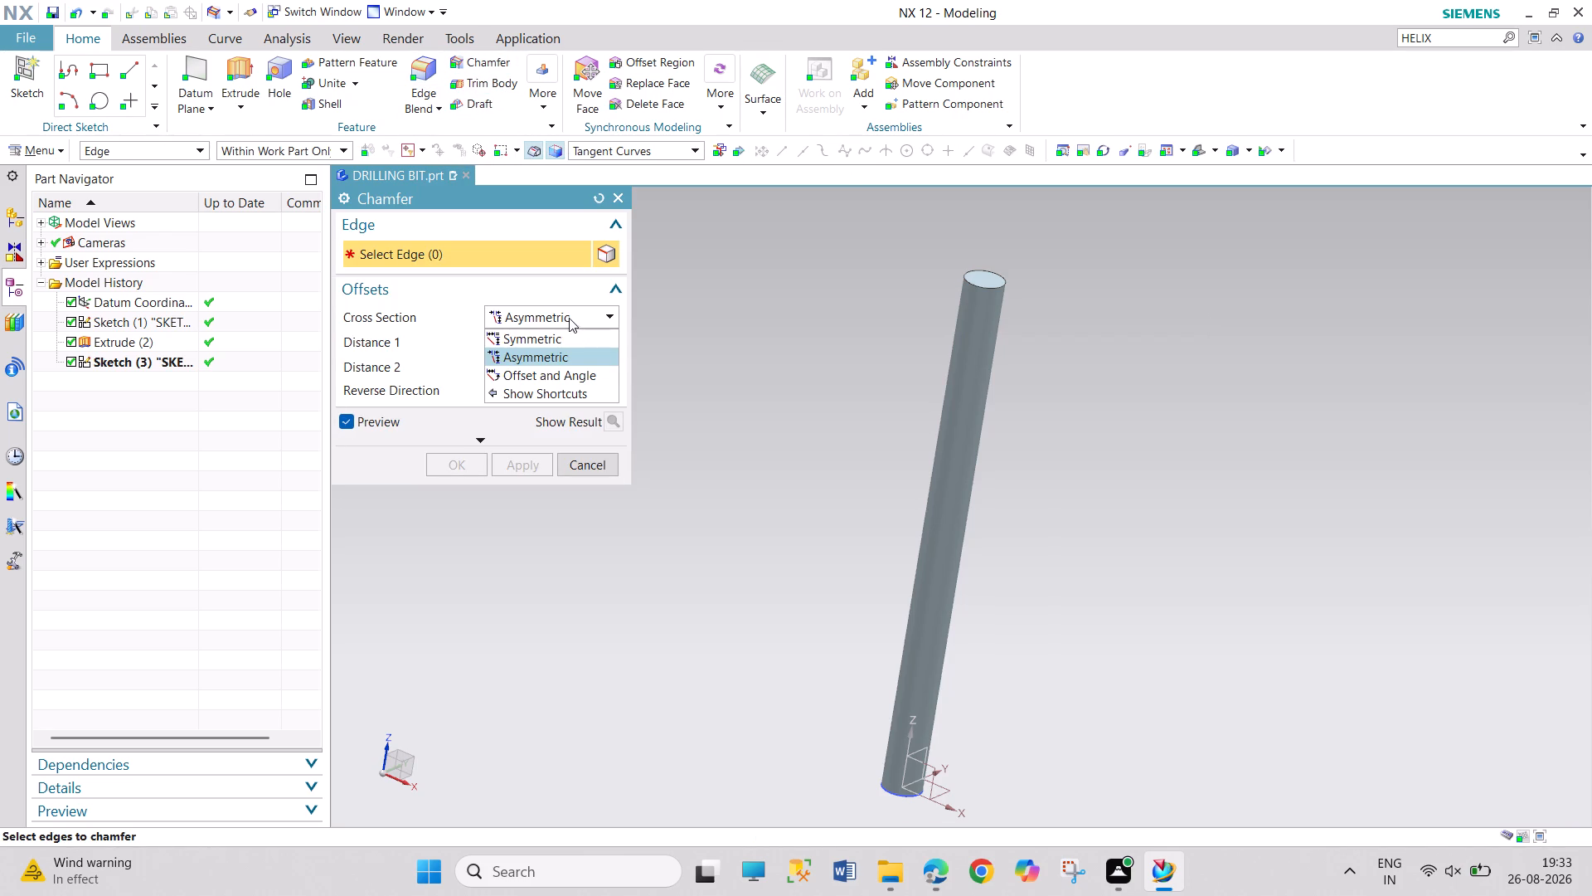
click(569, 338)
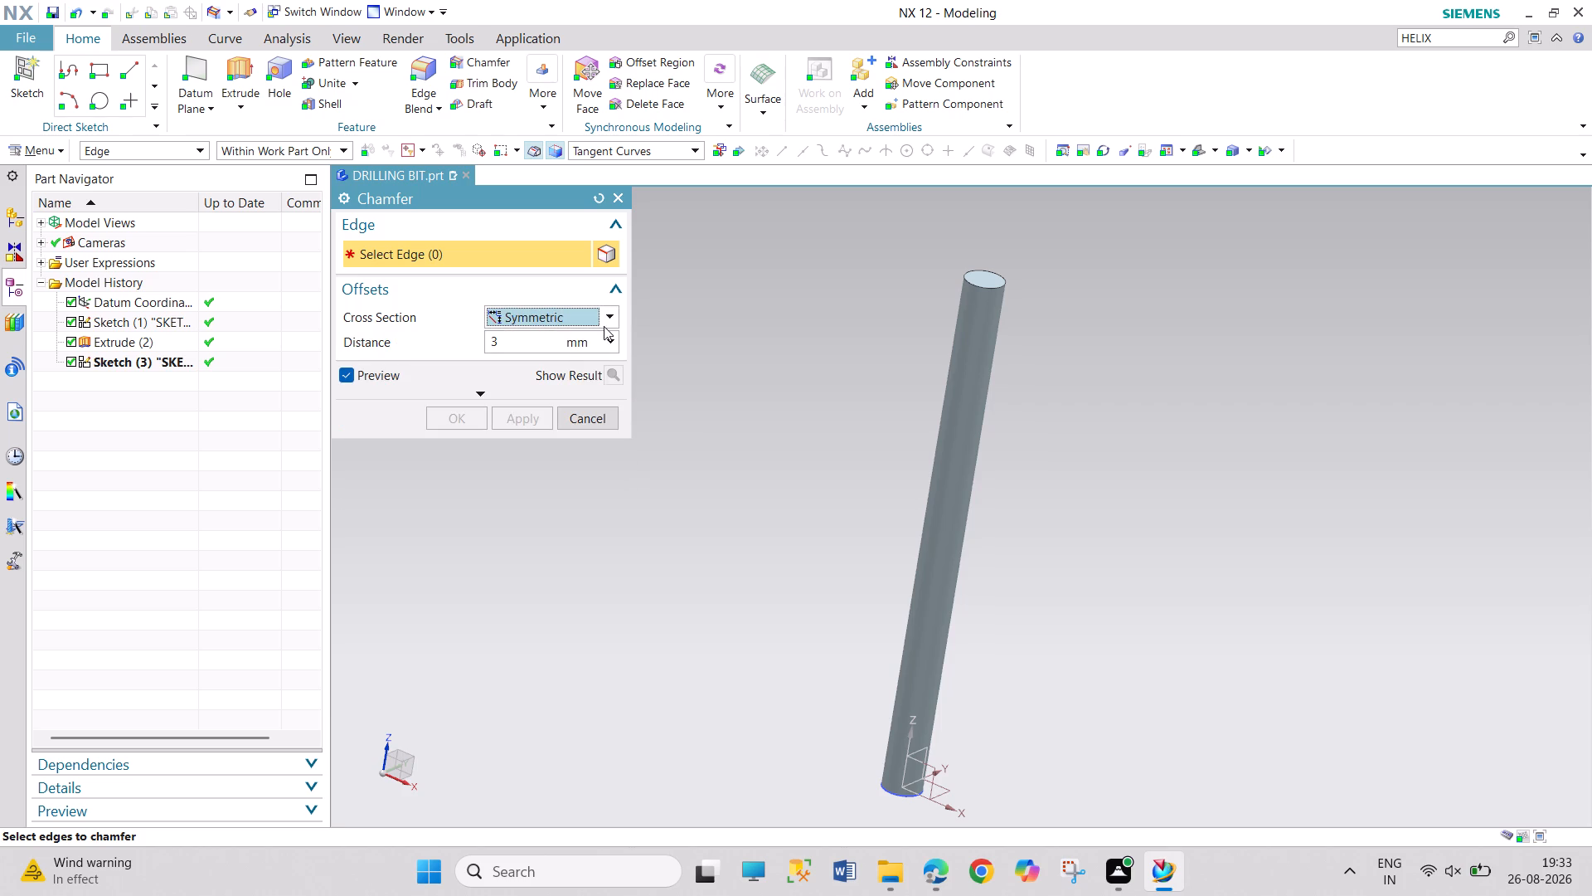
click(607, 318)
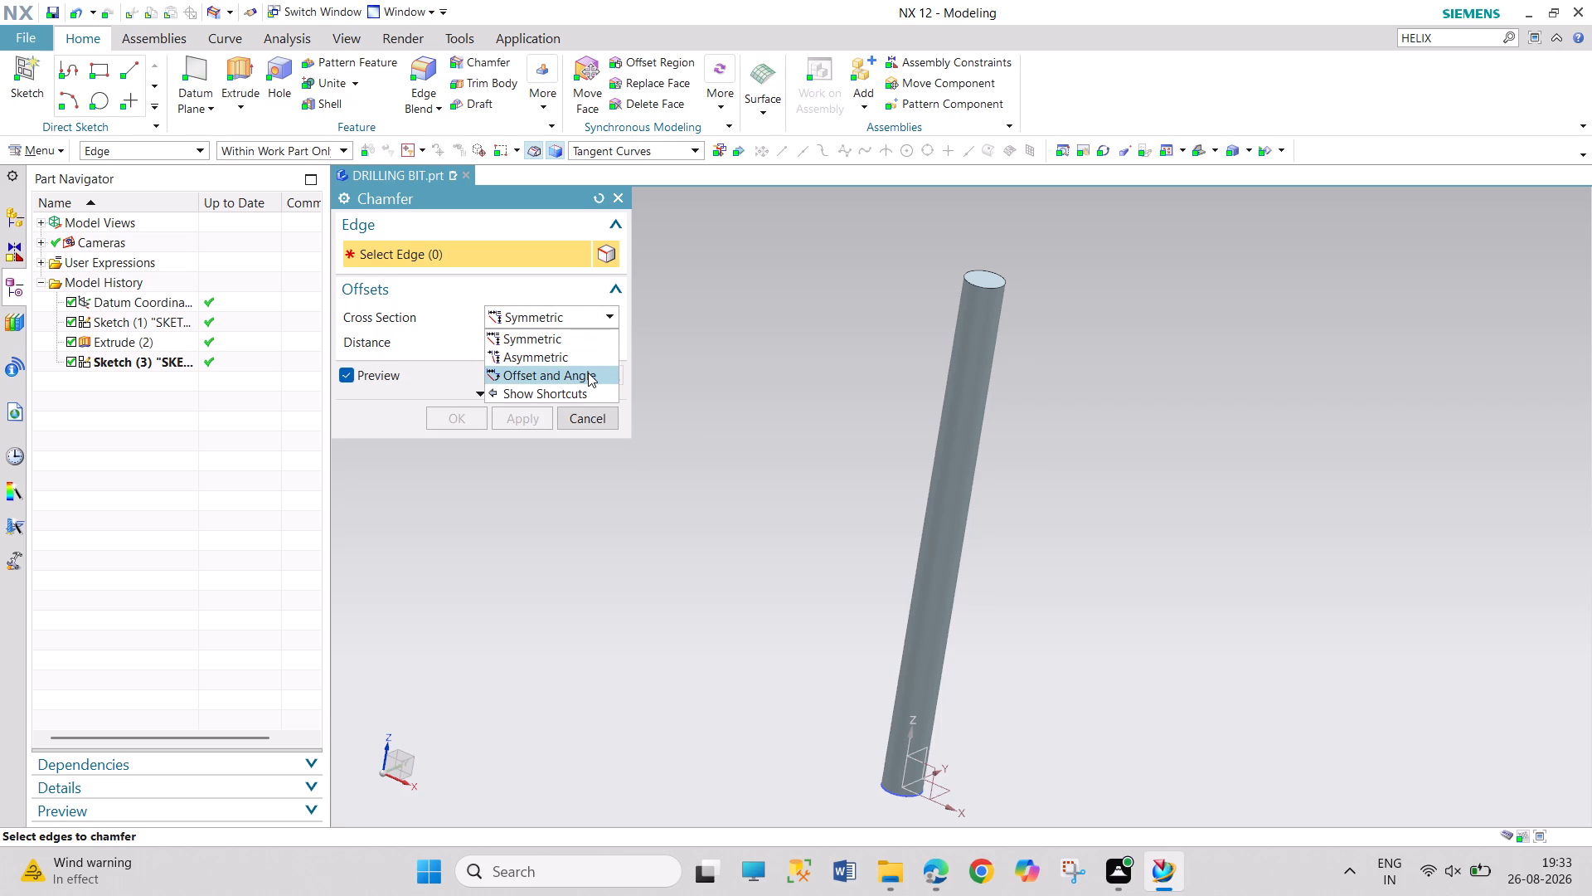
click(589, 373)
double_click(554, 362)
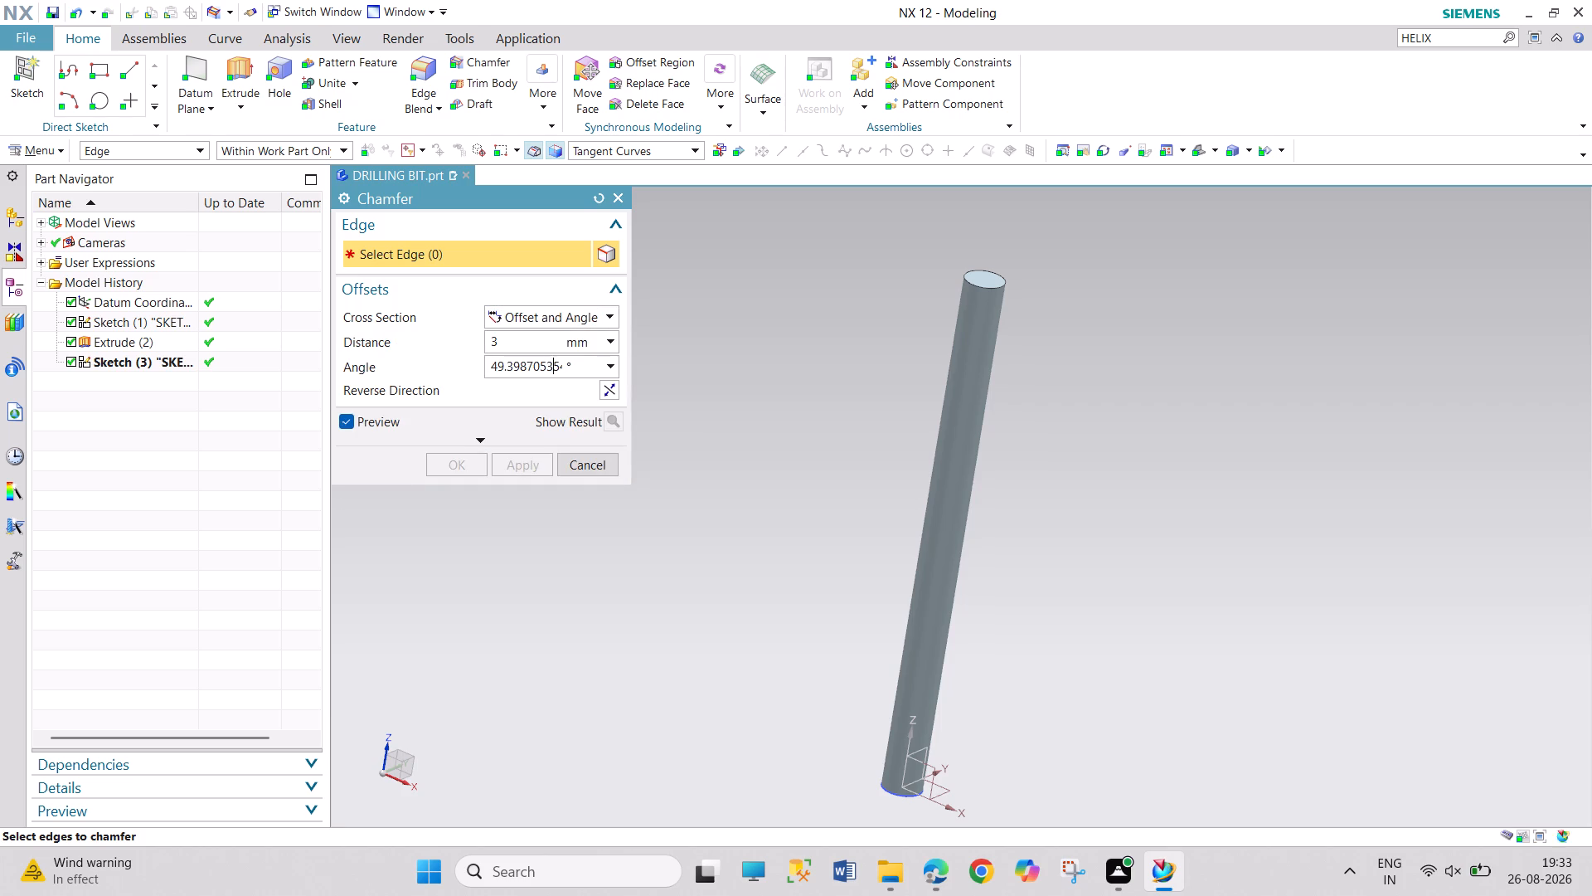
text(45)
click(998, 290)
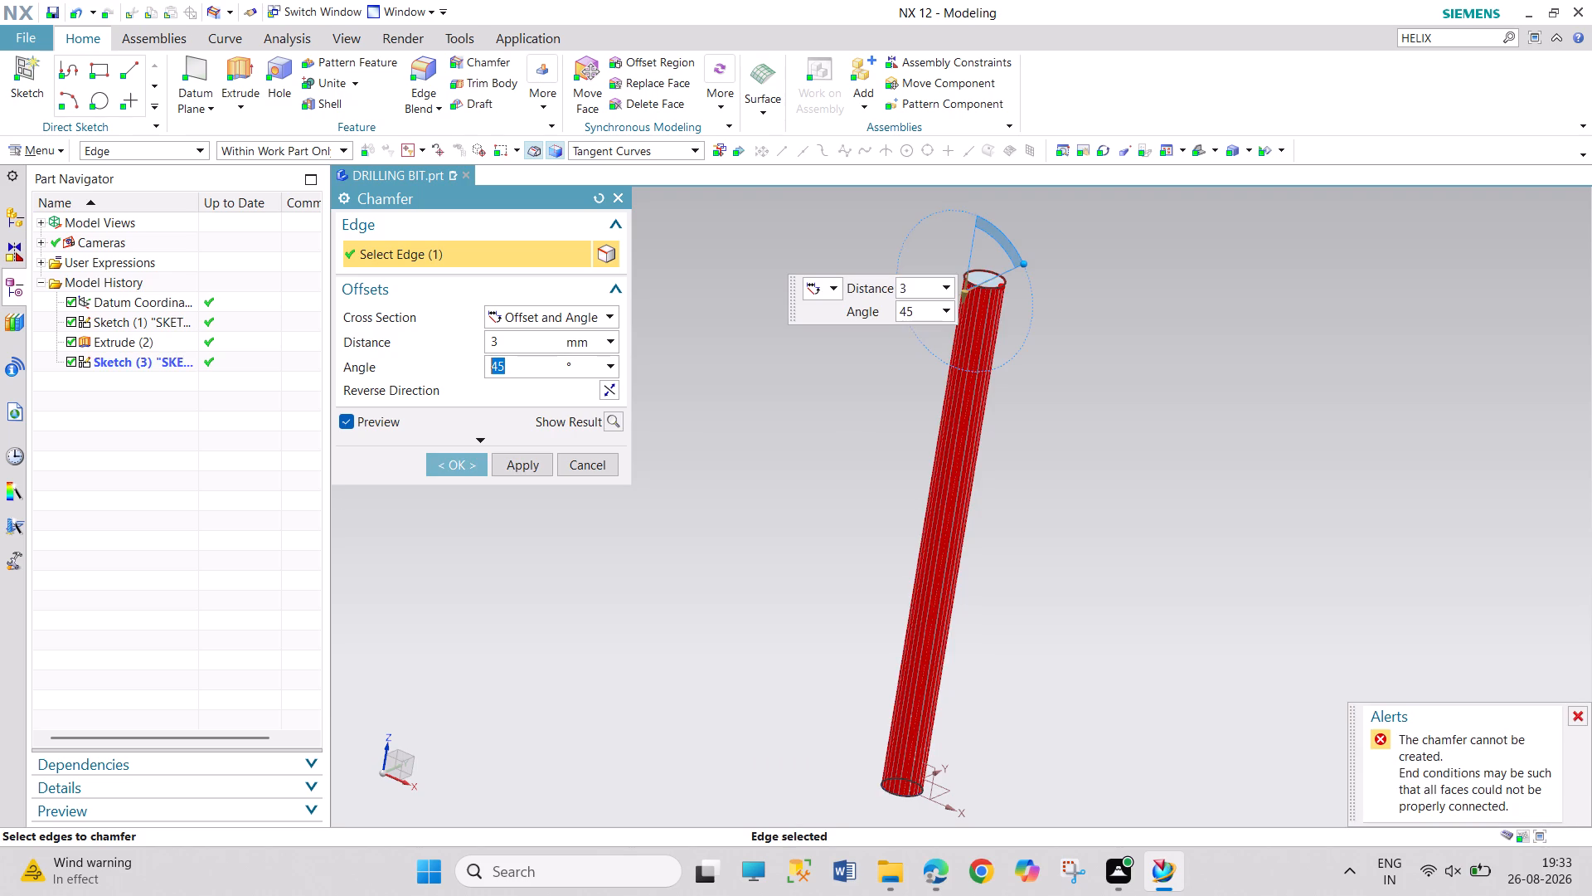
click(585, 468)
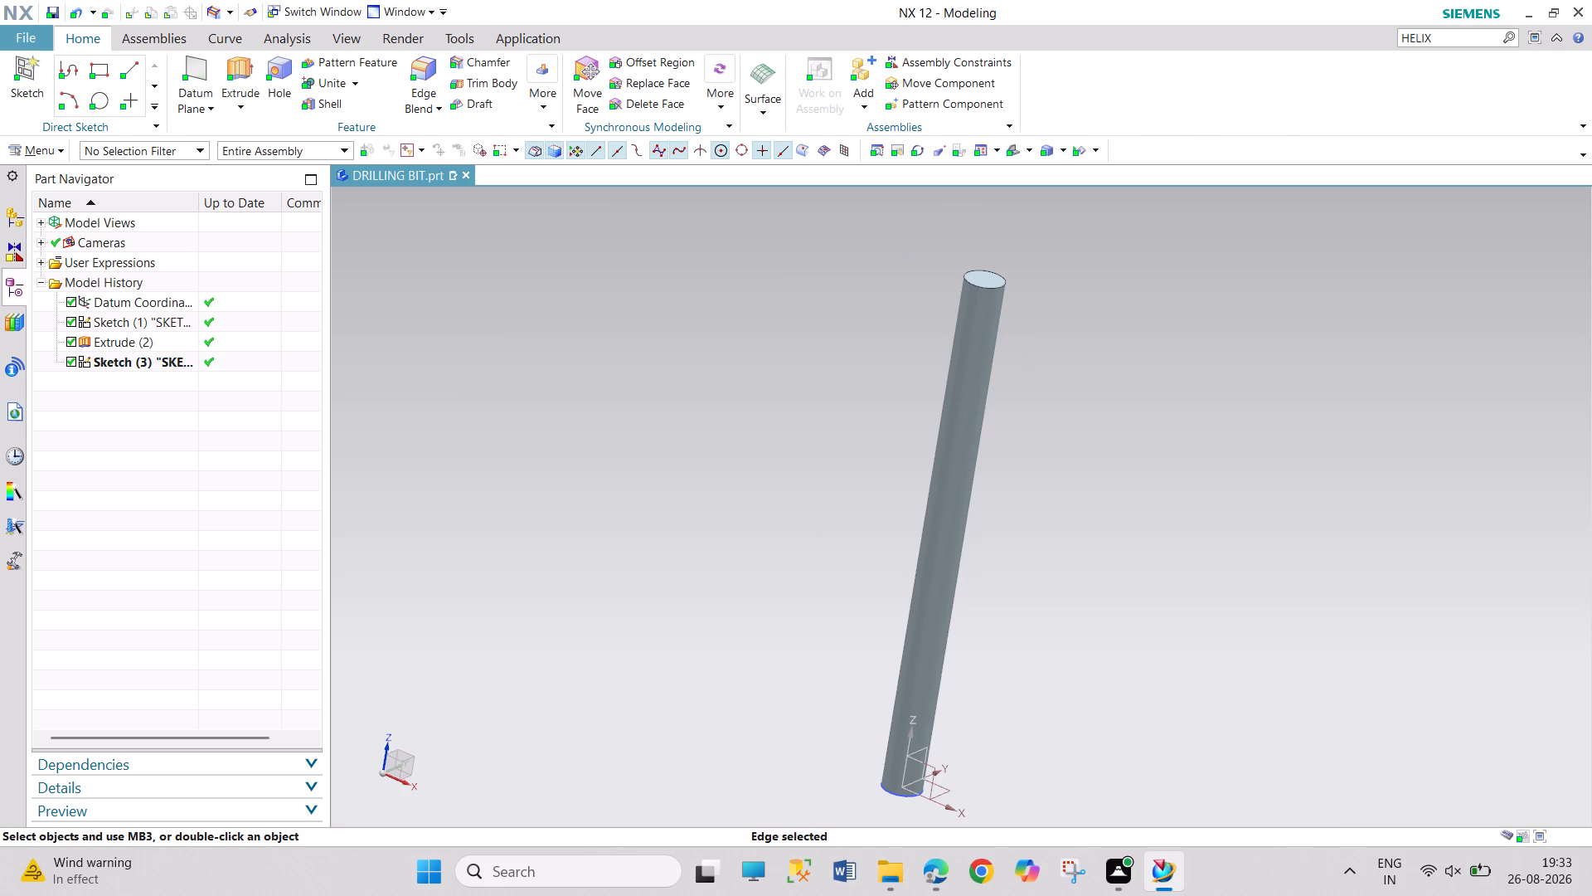
Chamfer the circular edge of the cylinder's upper end with an offset-and-angle cross section of 3 mm and 45°.
click(492, 67)
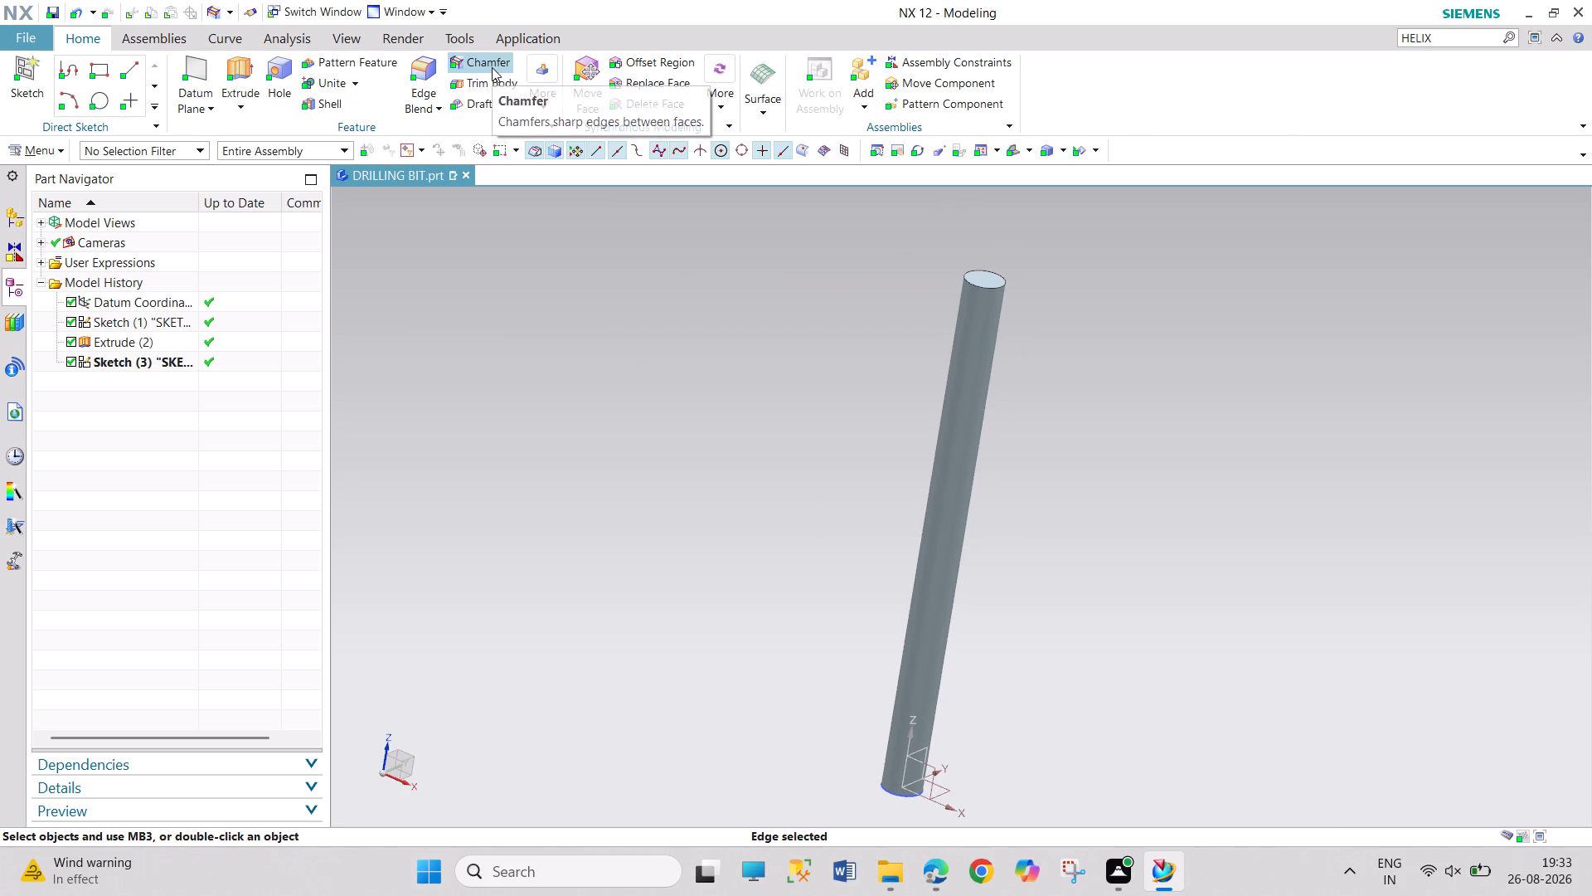
scroll(976, 236, down, 1)
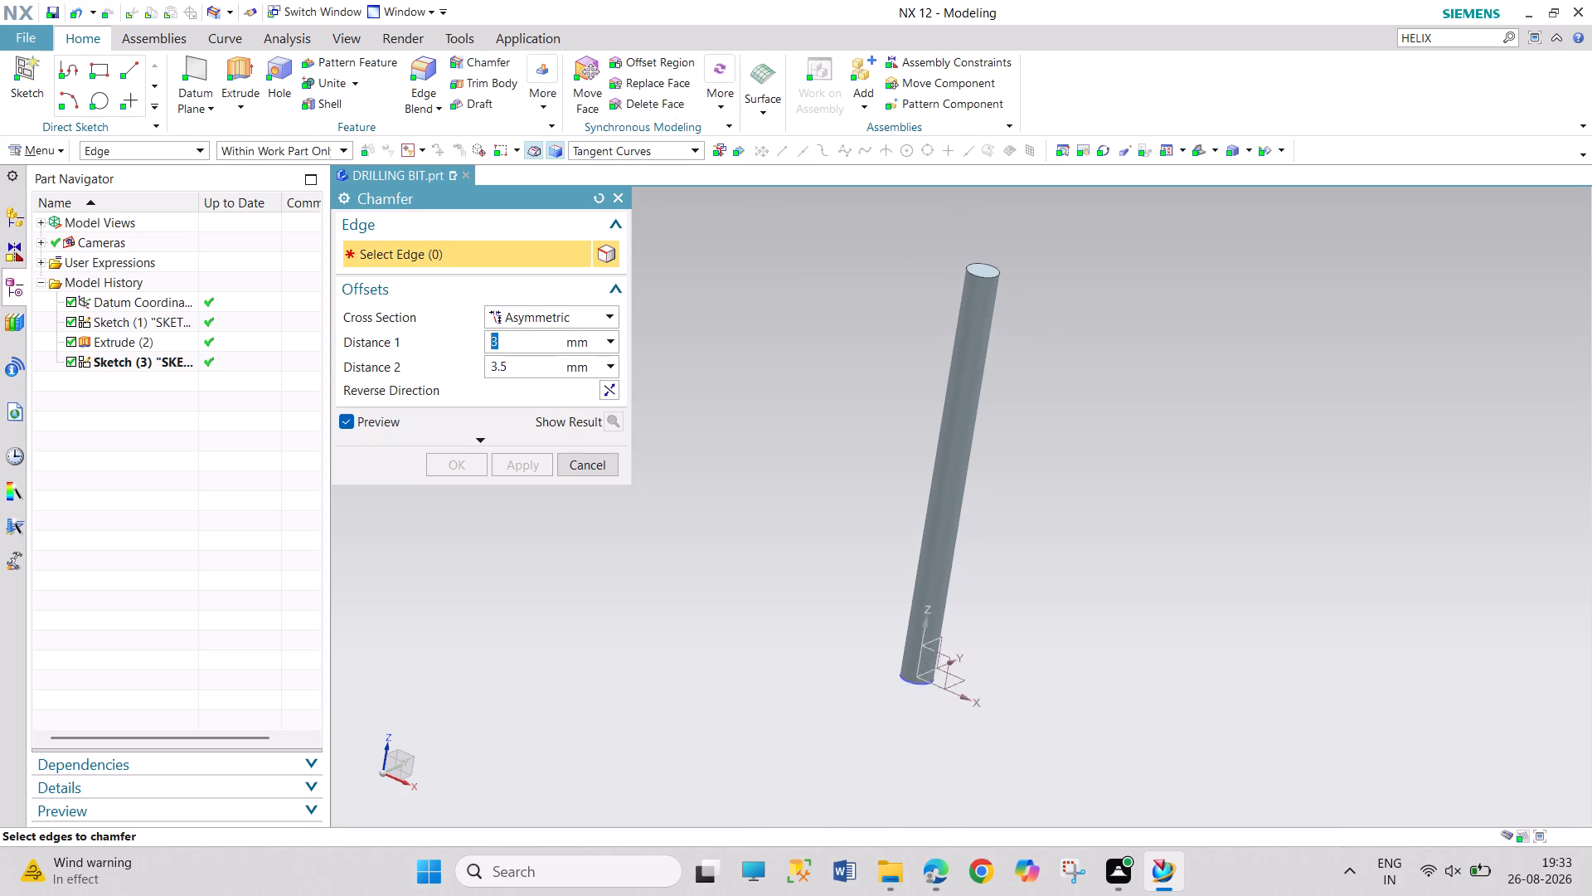
scroll(976, 236, down, 2)
scroll(983, 247, up, 8)
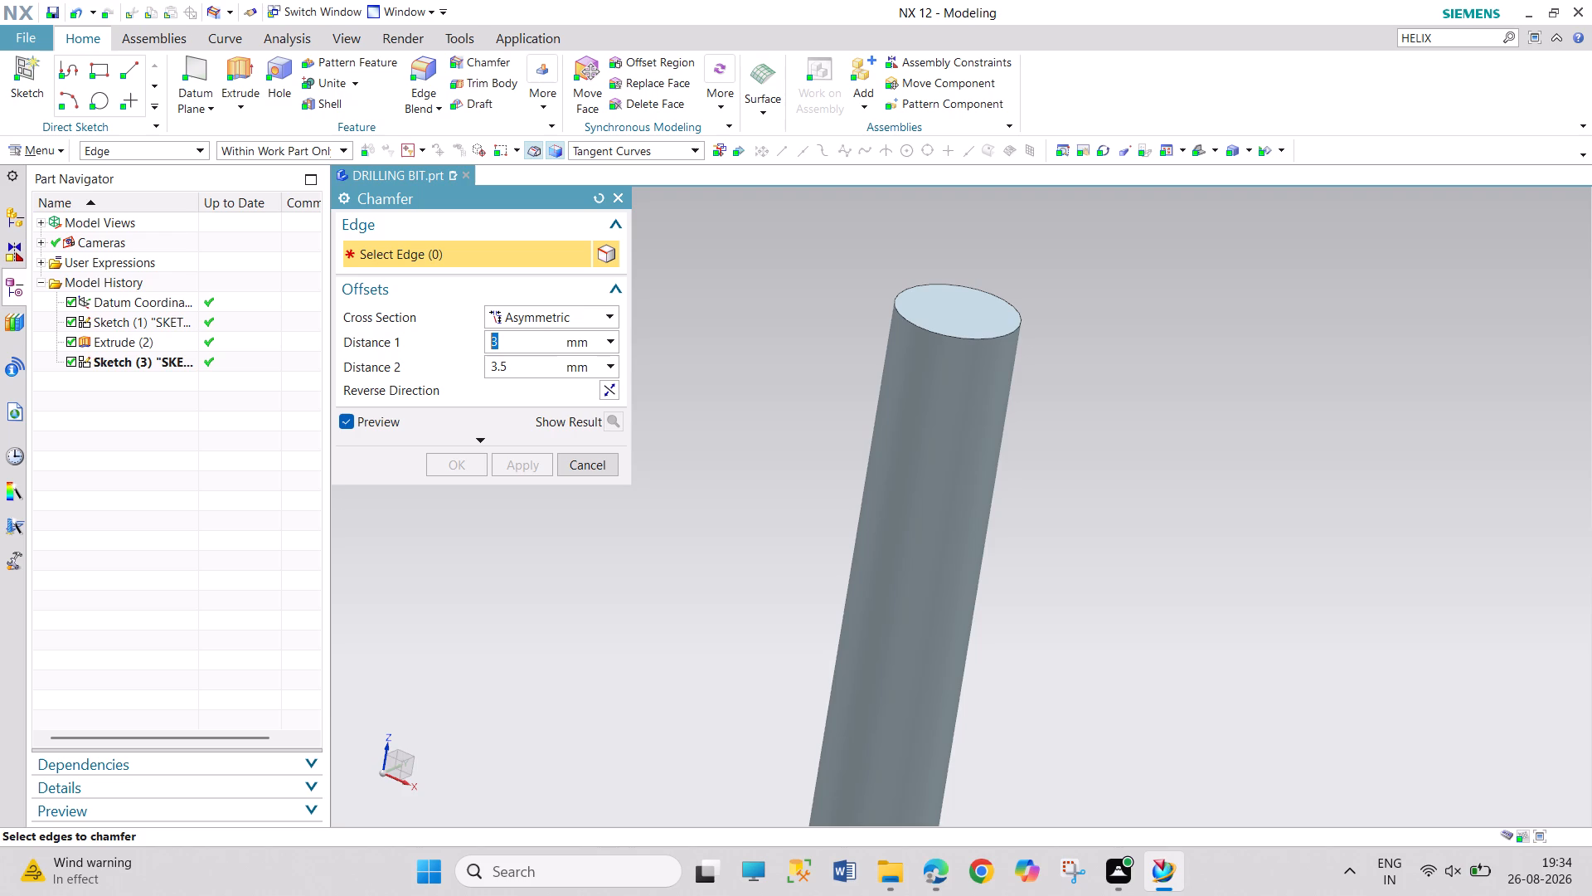
click(612, 310)
click(585, 337)
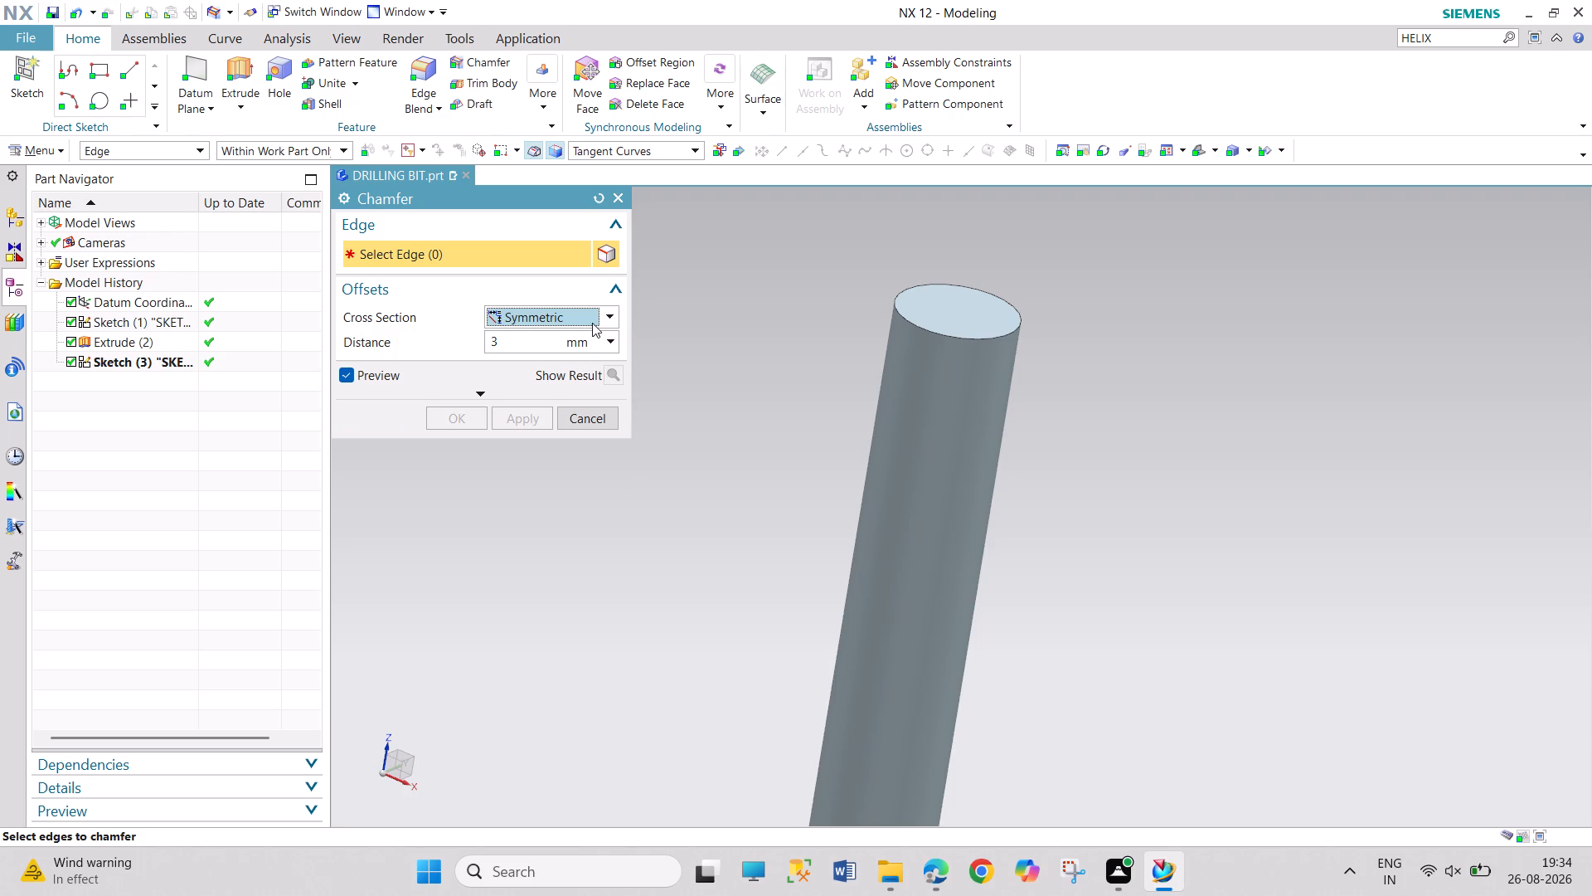
click(610, 314)
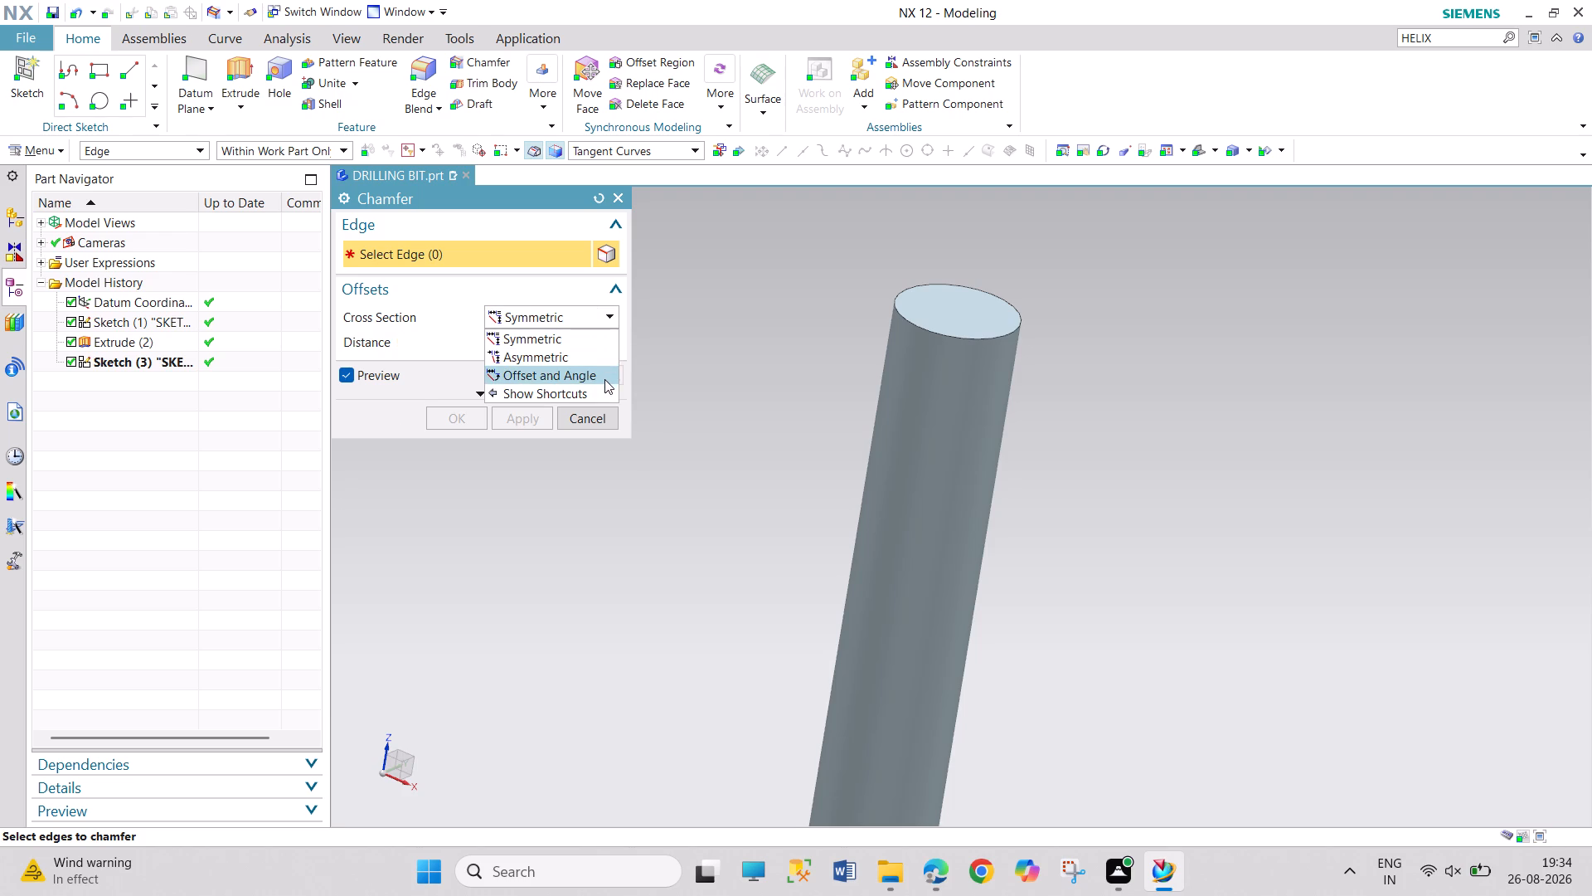
click(604, 379)
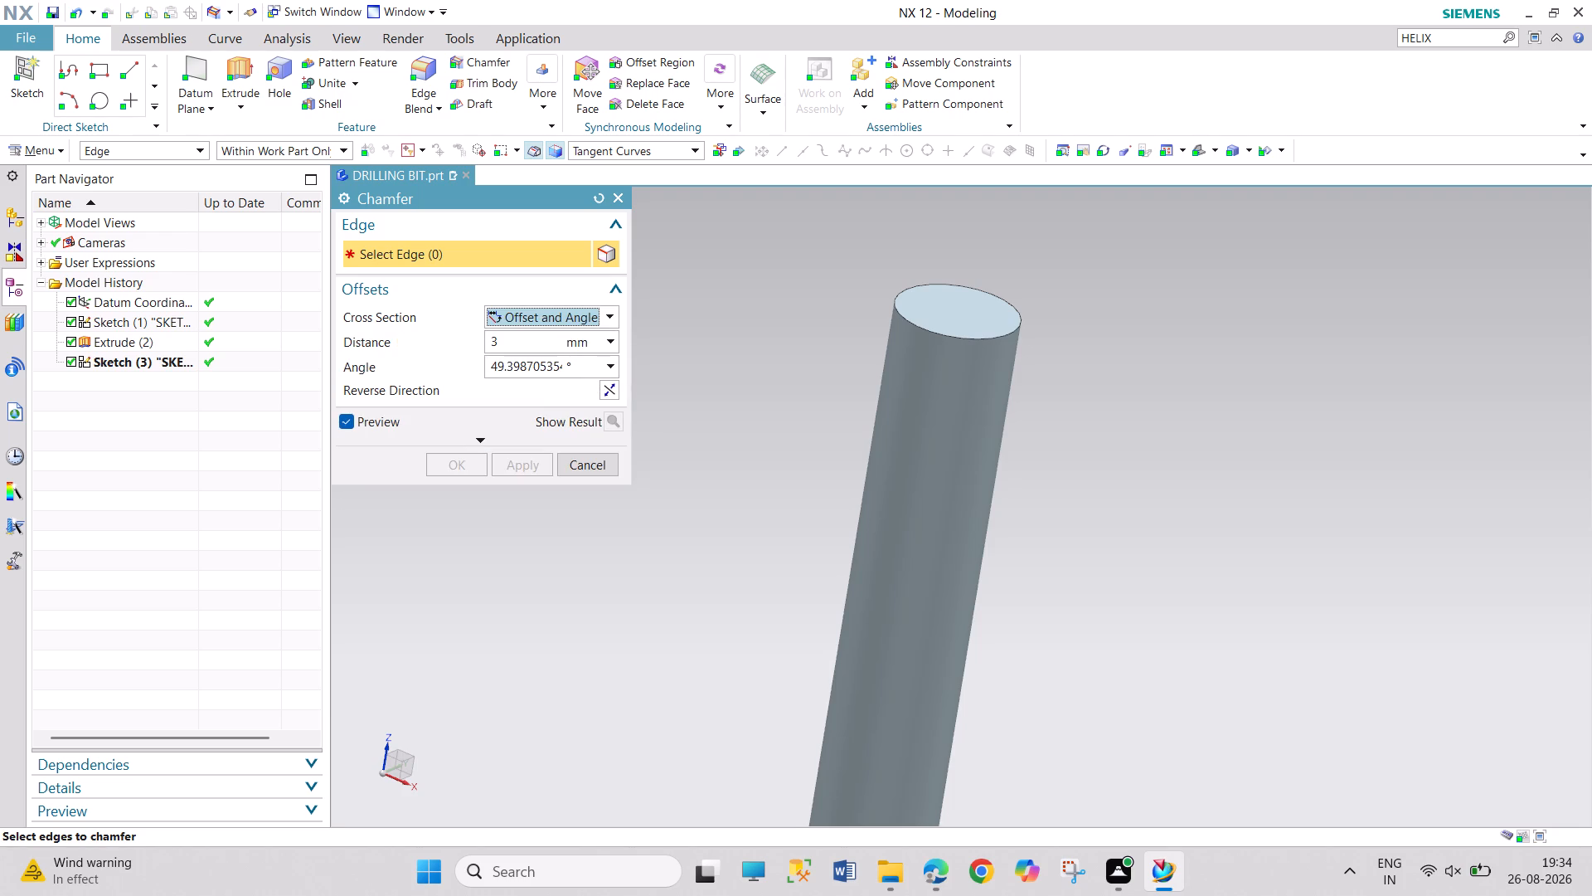
double_click(541, 364)
text(45)
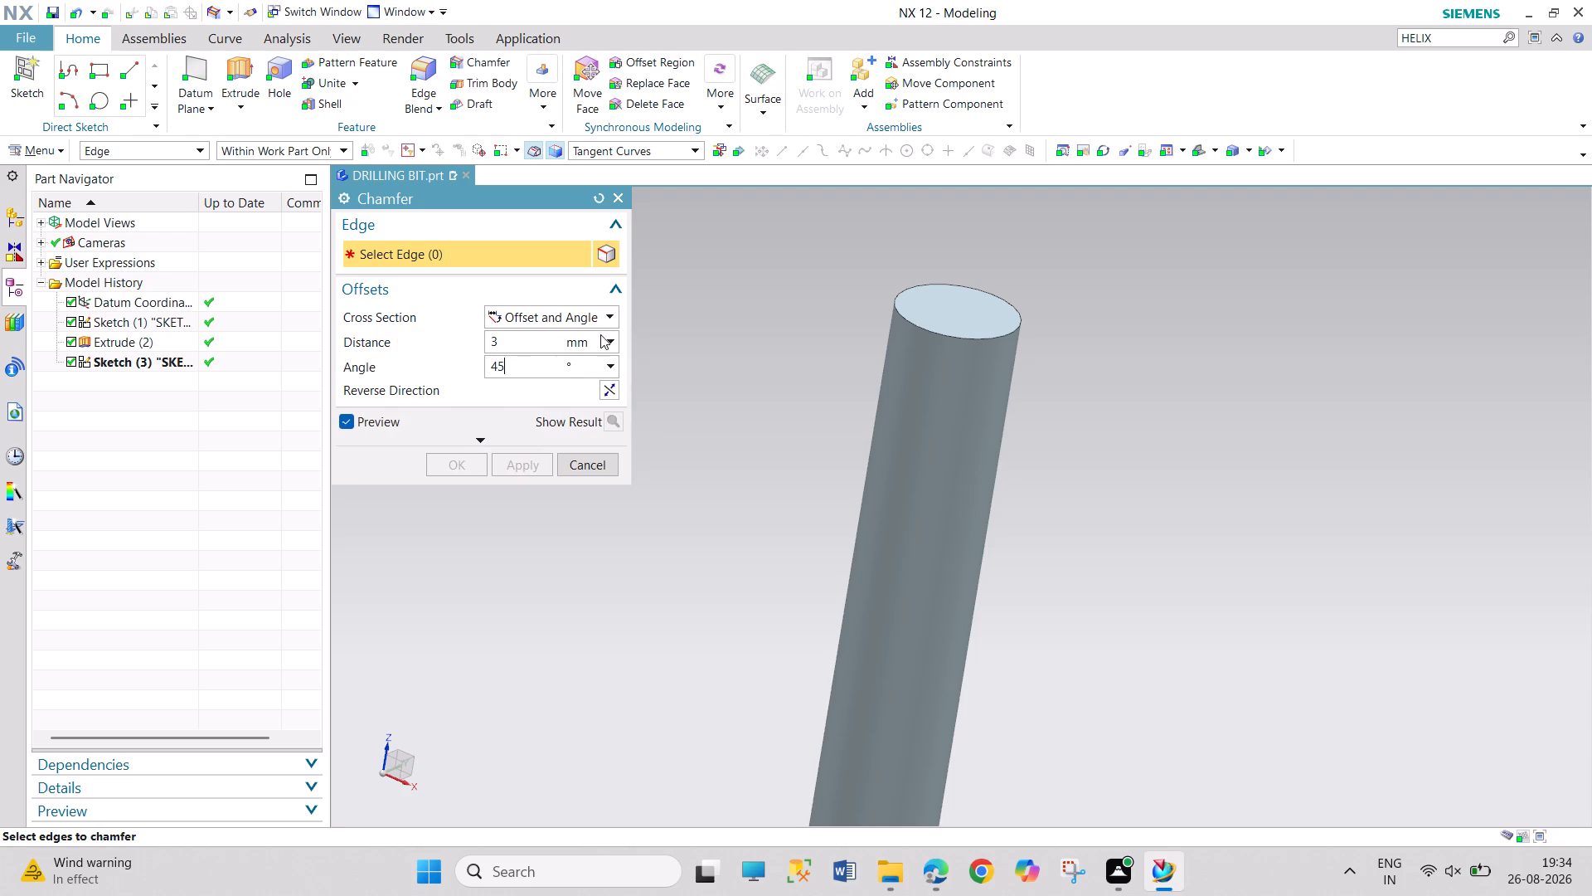
click(523, 344)
click(945, 335)
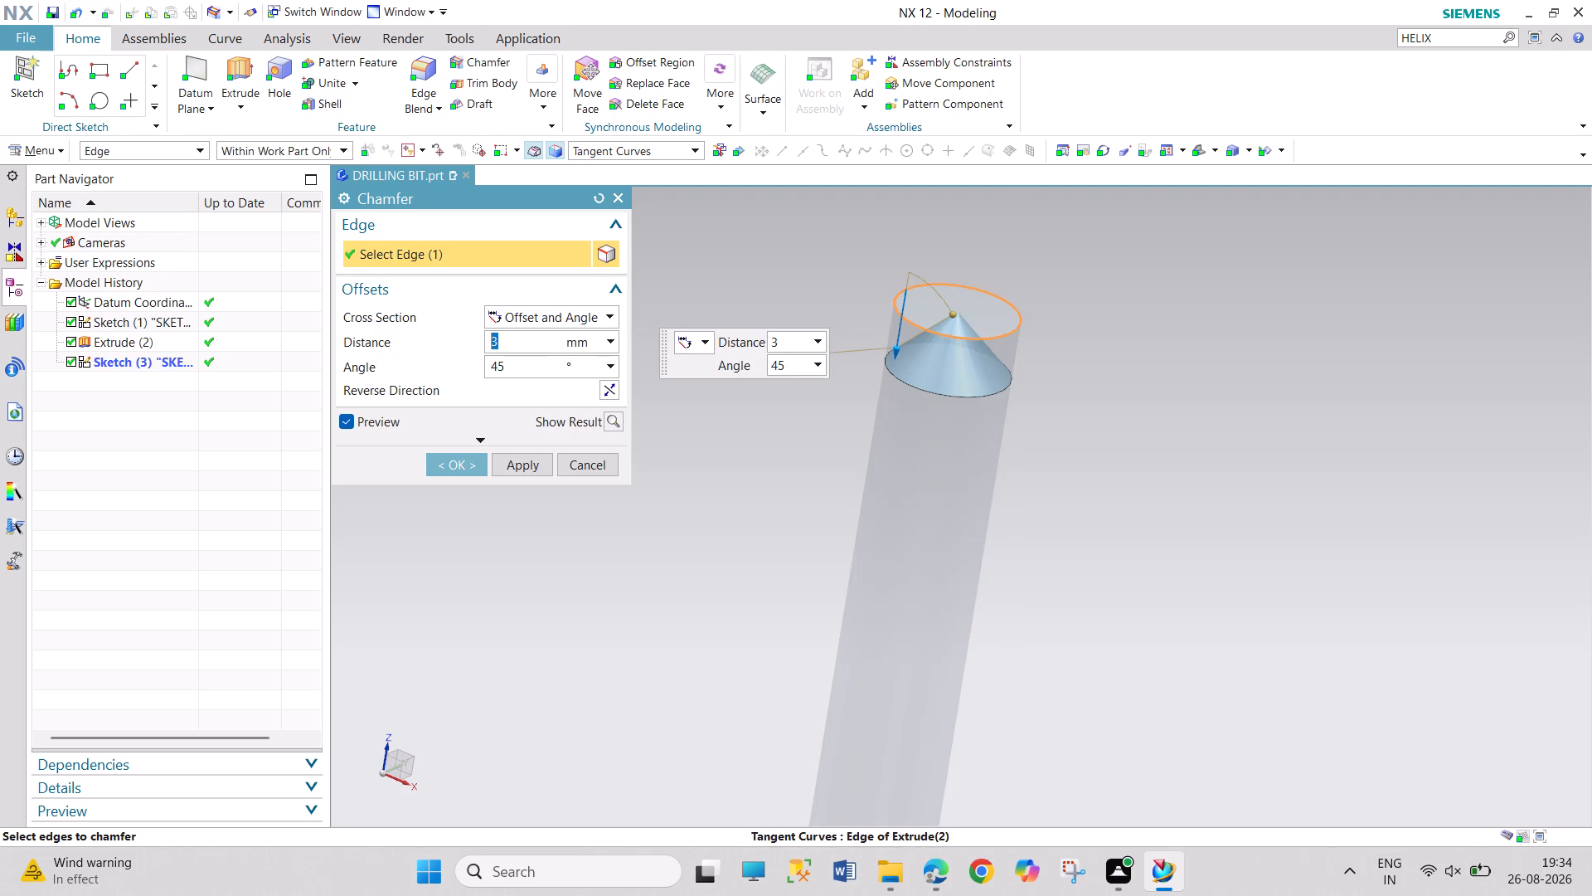
click(450, 469)
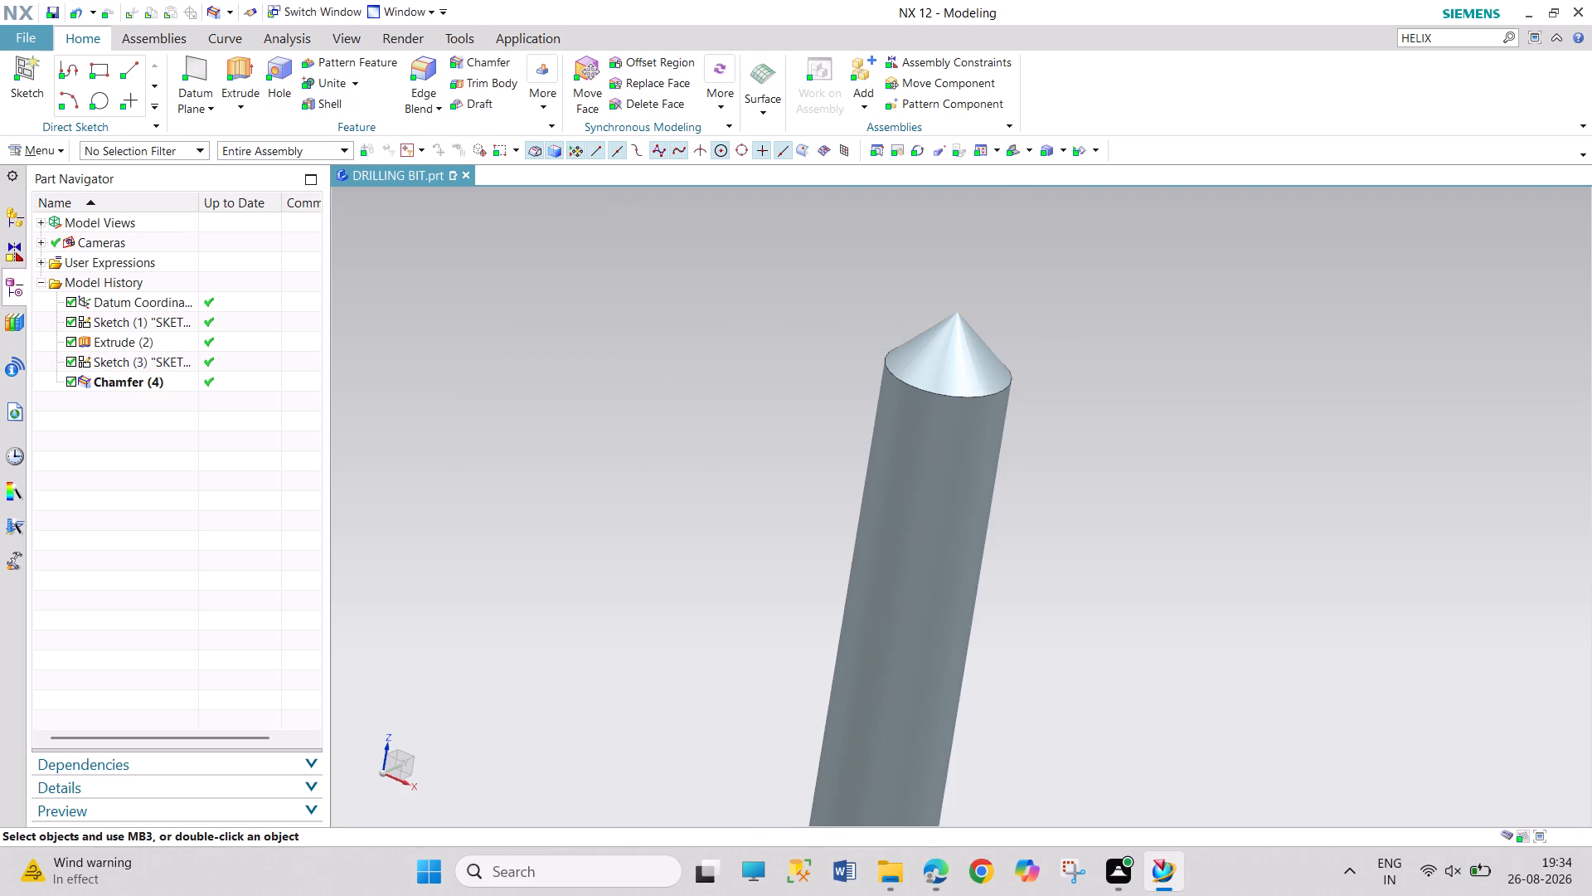
Create a helix around the cylinder with 8 mm diameter, 20 mm pitch and limits from 18 to 78 mm, and close the command search.
scroll(898, 507, up, 5)
scroll(900, 499, down, 6)
scroll(1275, 368, down, 5)
scroll(1298, 545, up, 1)
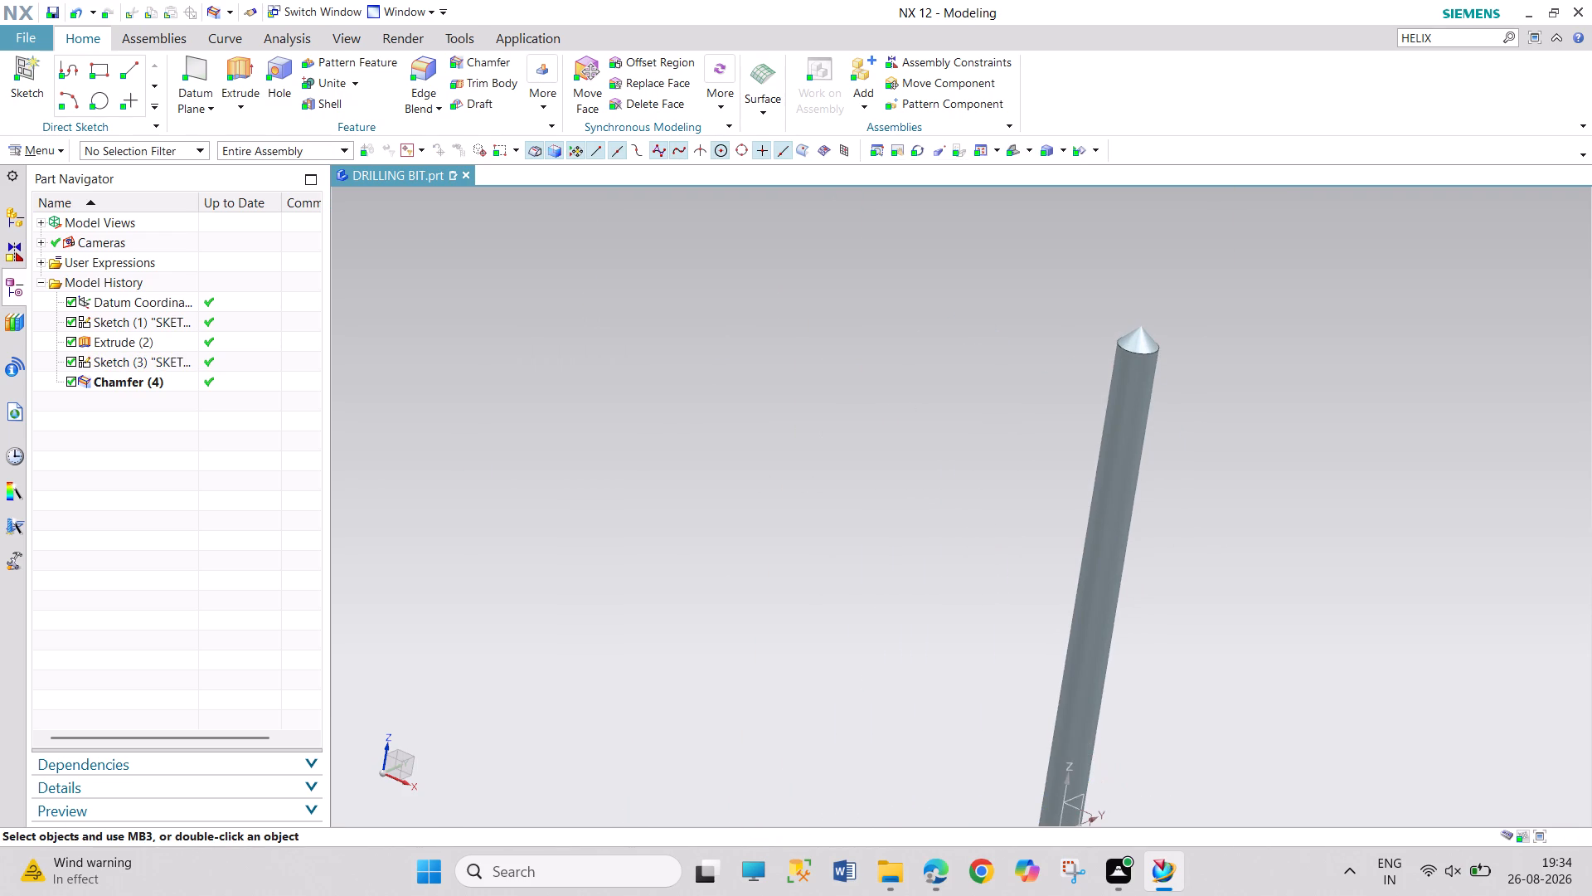
click(1458, 30)
key(Return)
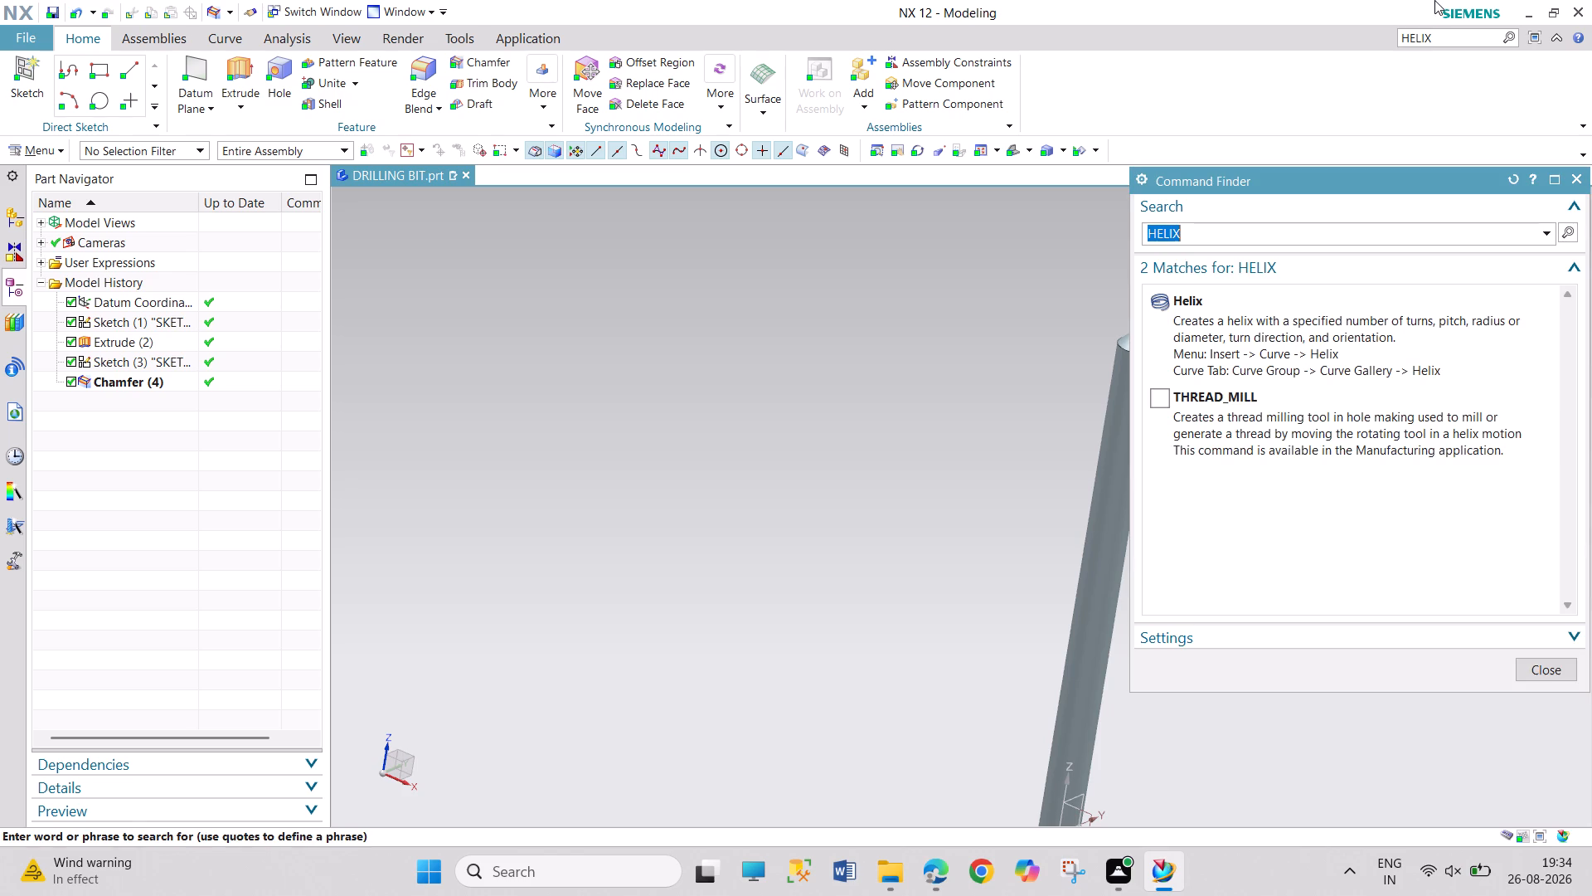
click(1293, 308)
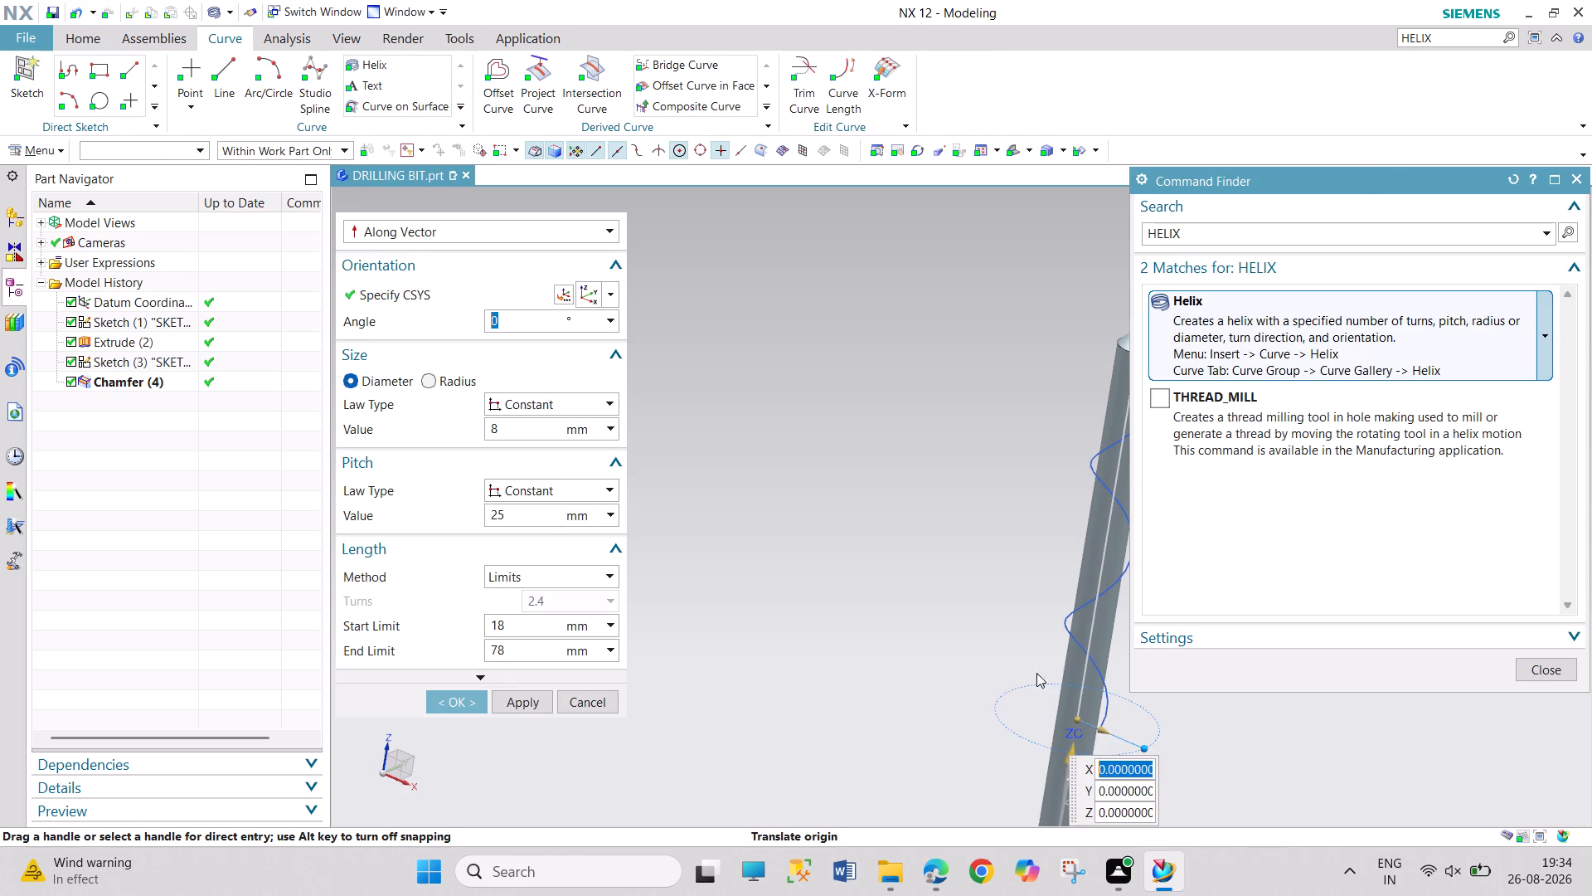
middle_drag(1148, 706, 1100, 680)
right_drag(1148, 706, 1100, 680)
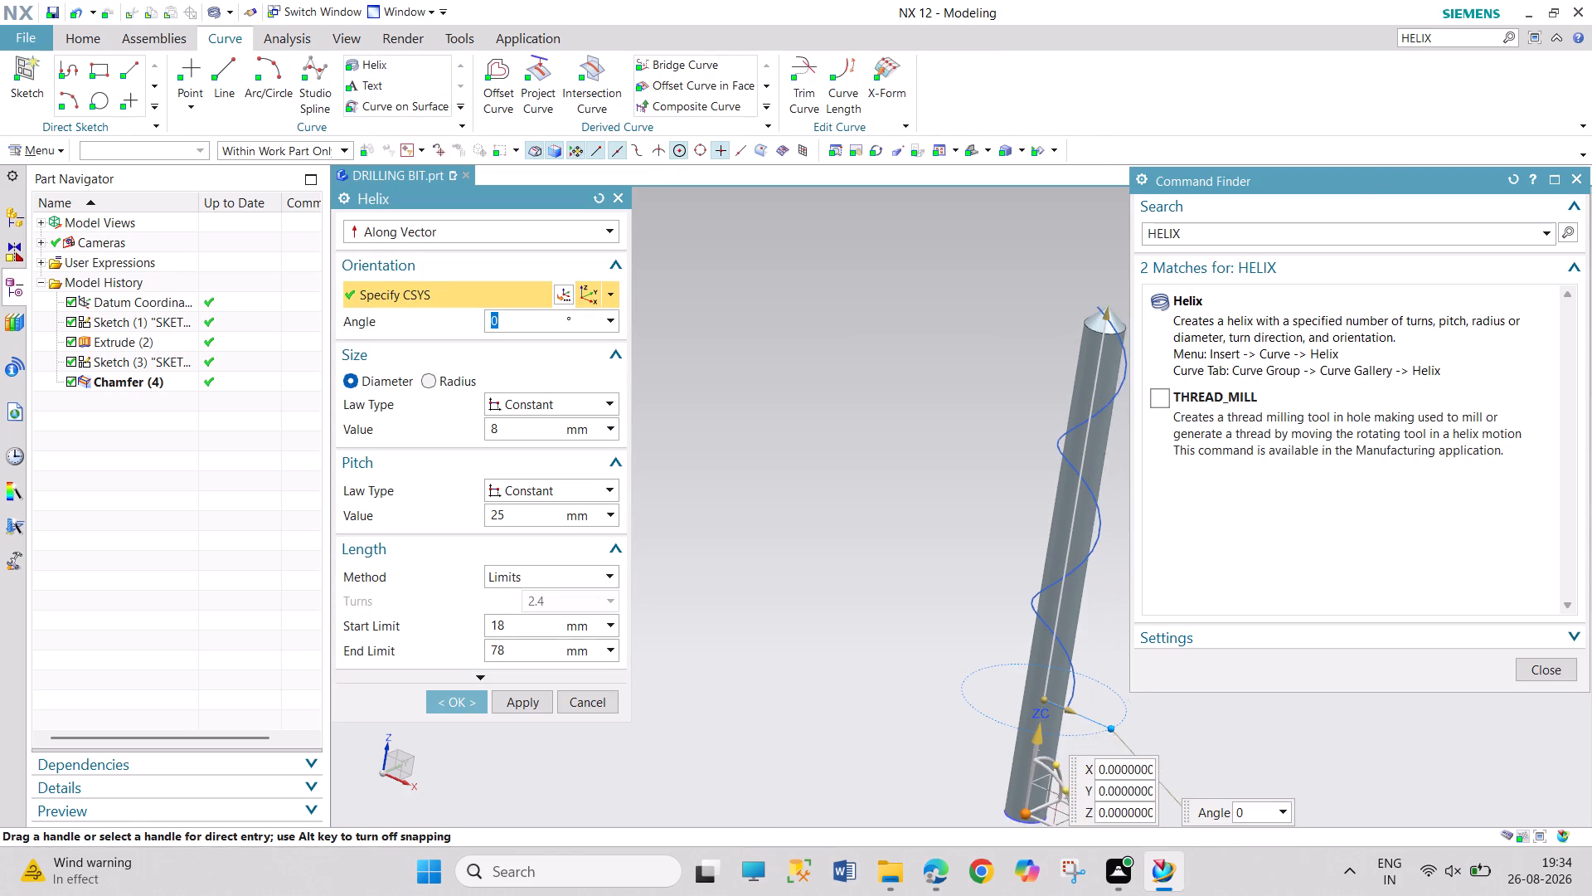
middle_drag(1100, 680, 951, 609)
right_drag(1100, 680, 951, 609)
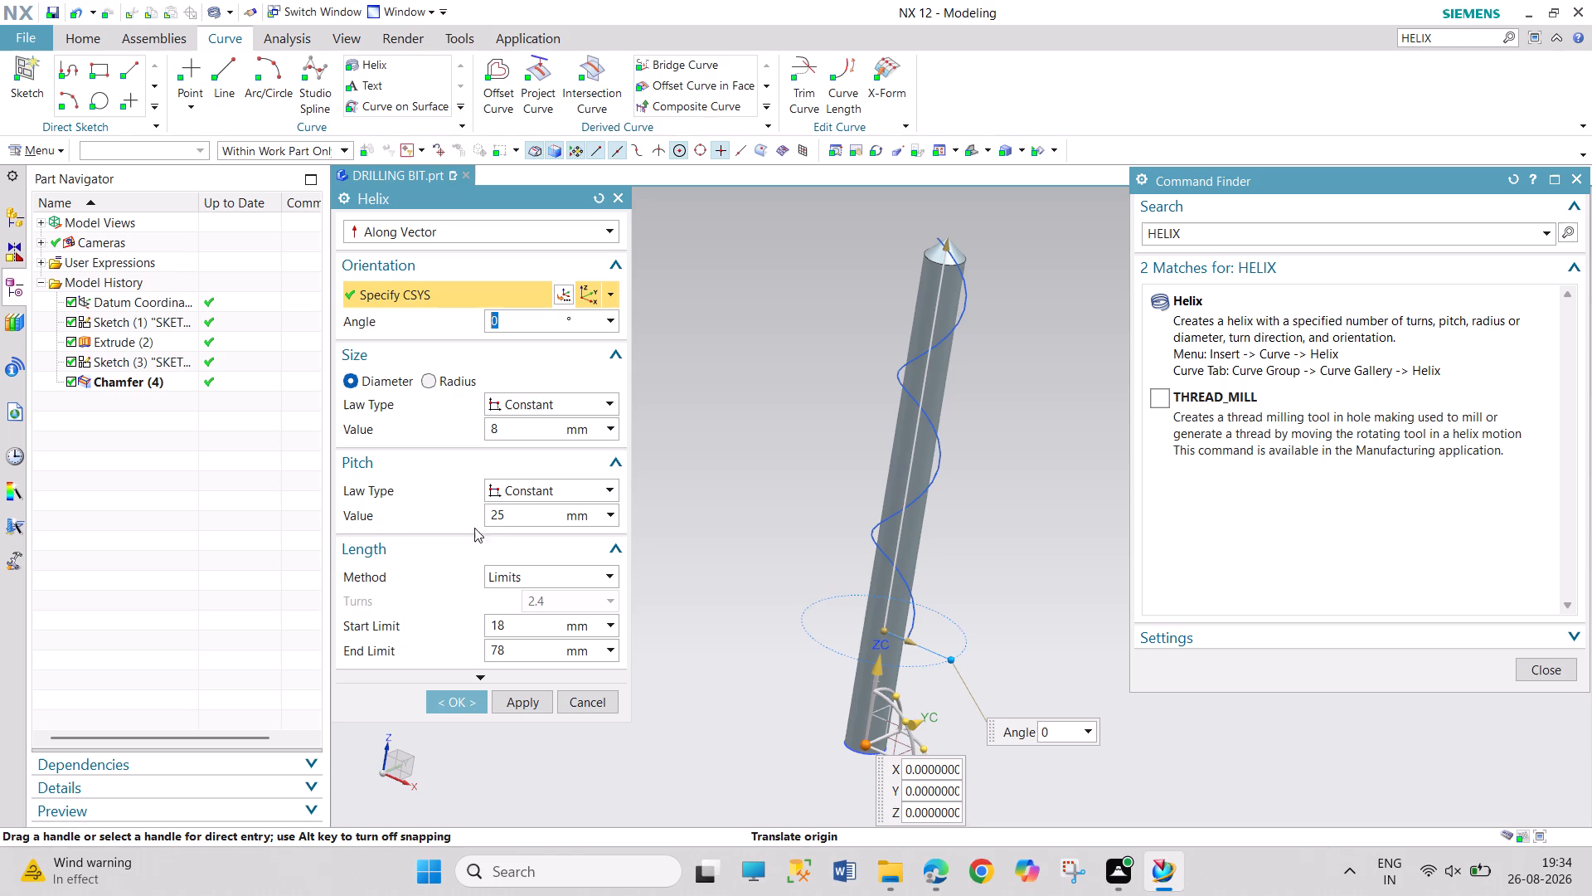
double_click(506, 517)
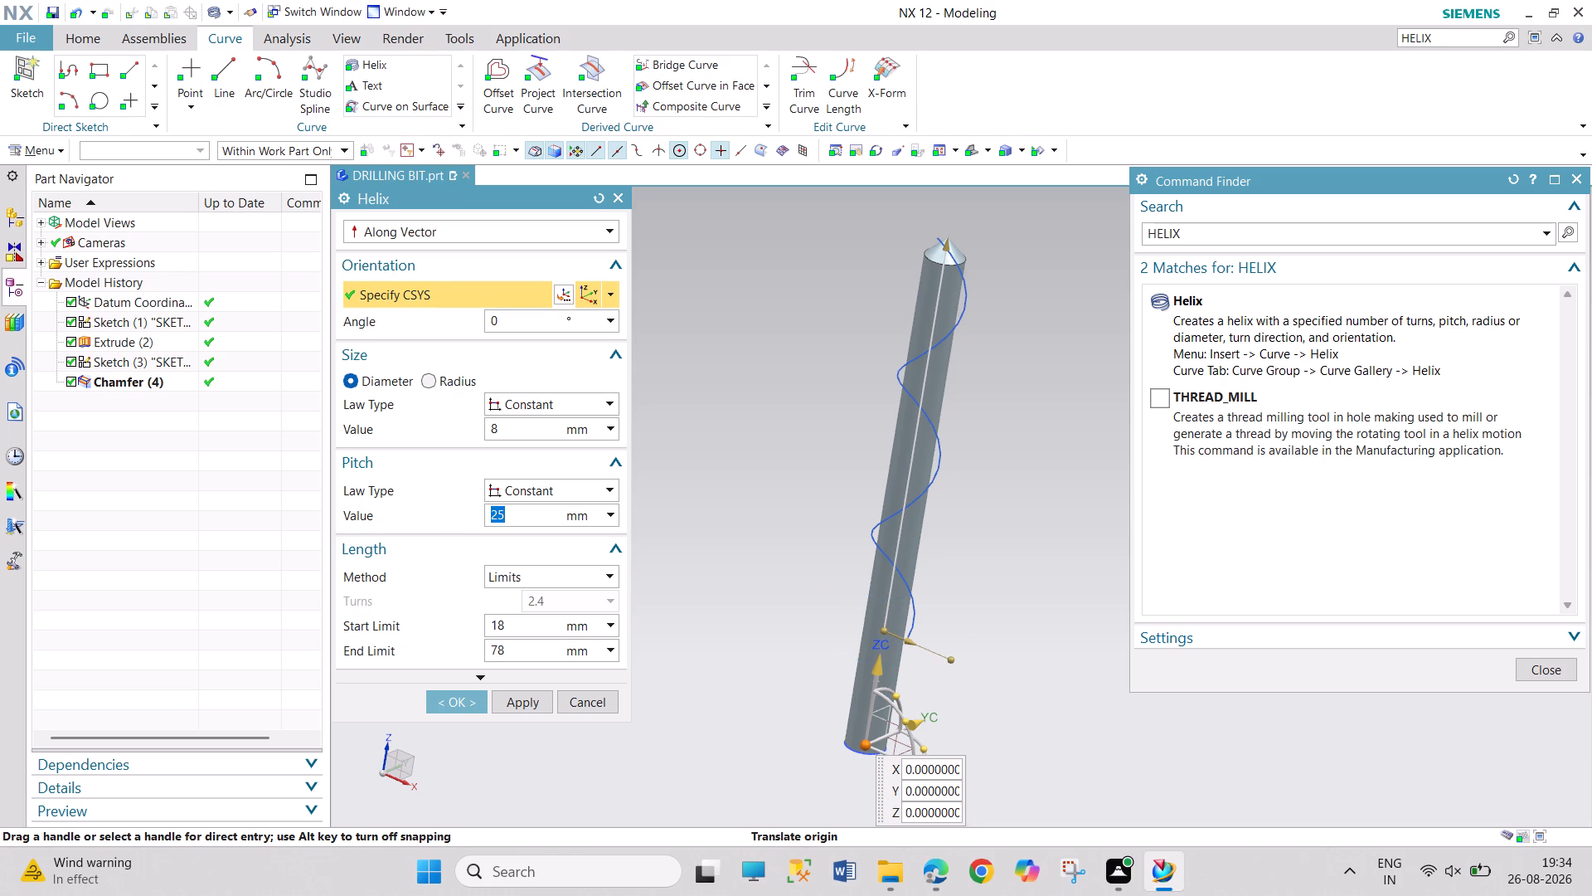
text(30)
key(BackSpace)
key(BackSpace)
text(15)
key(Return)
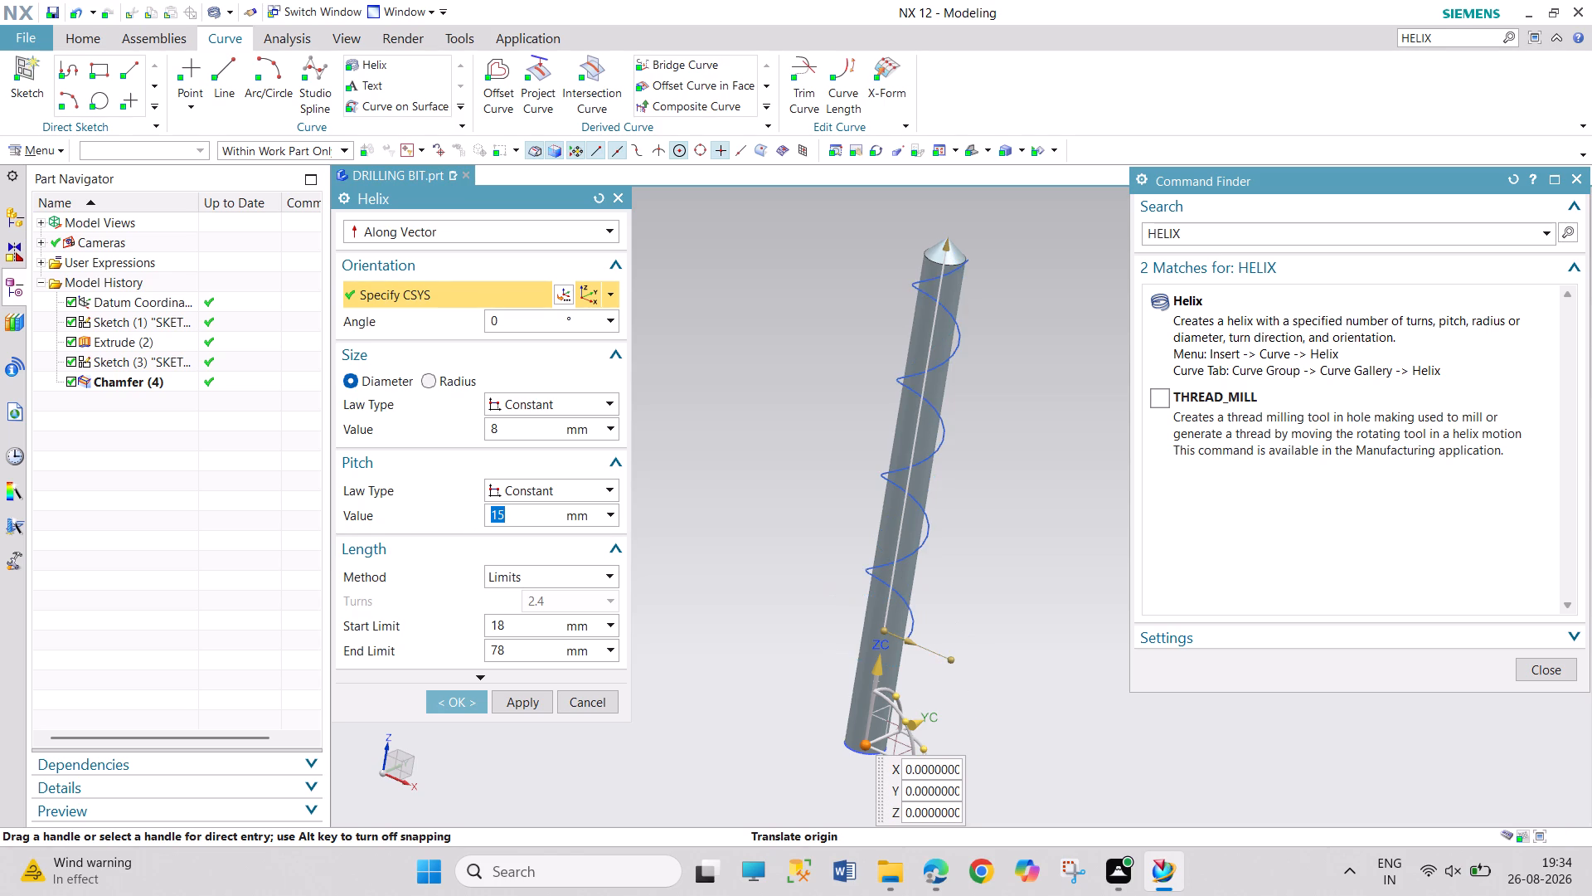
text(20)
key(Return)
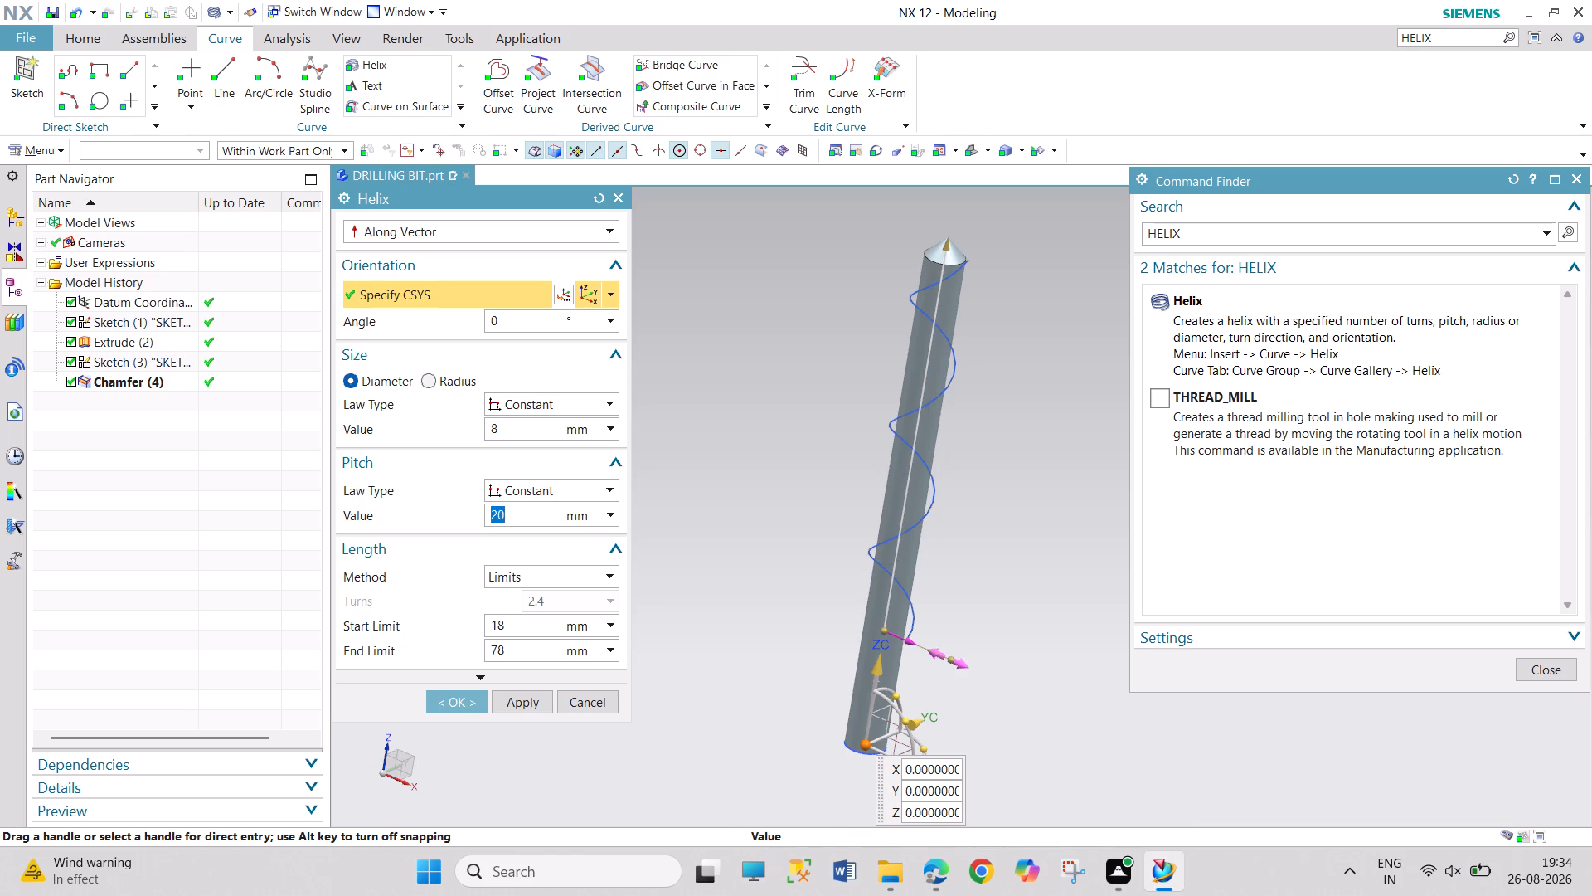
click(465, 701)
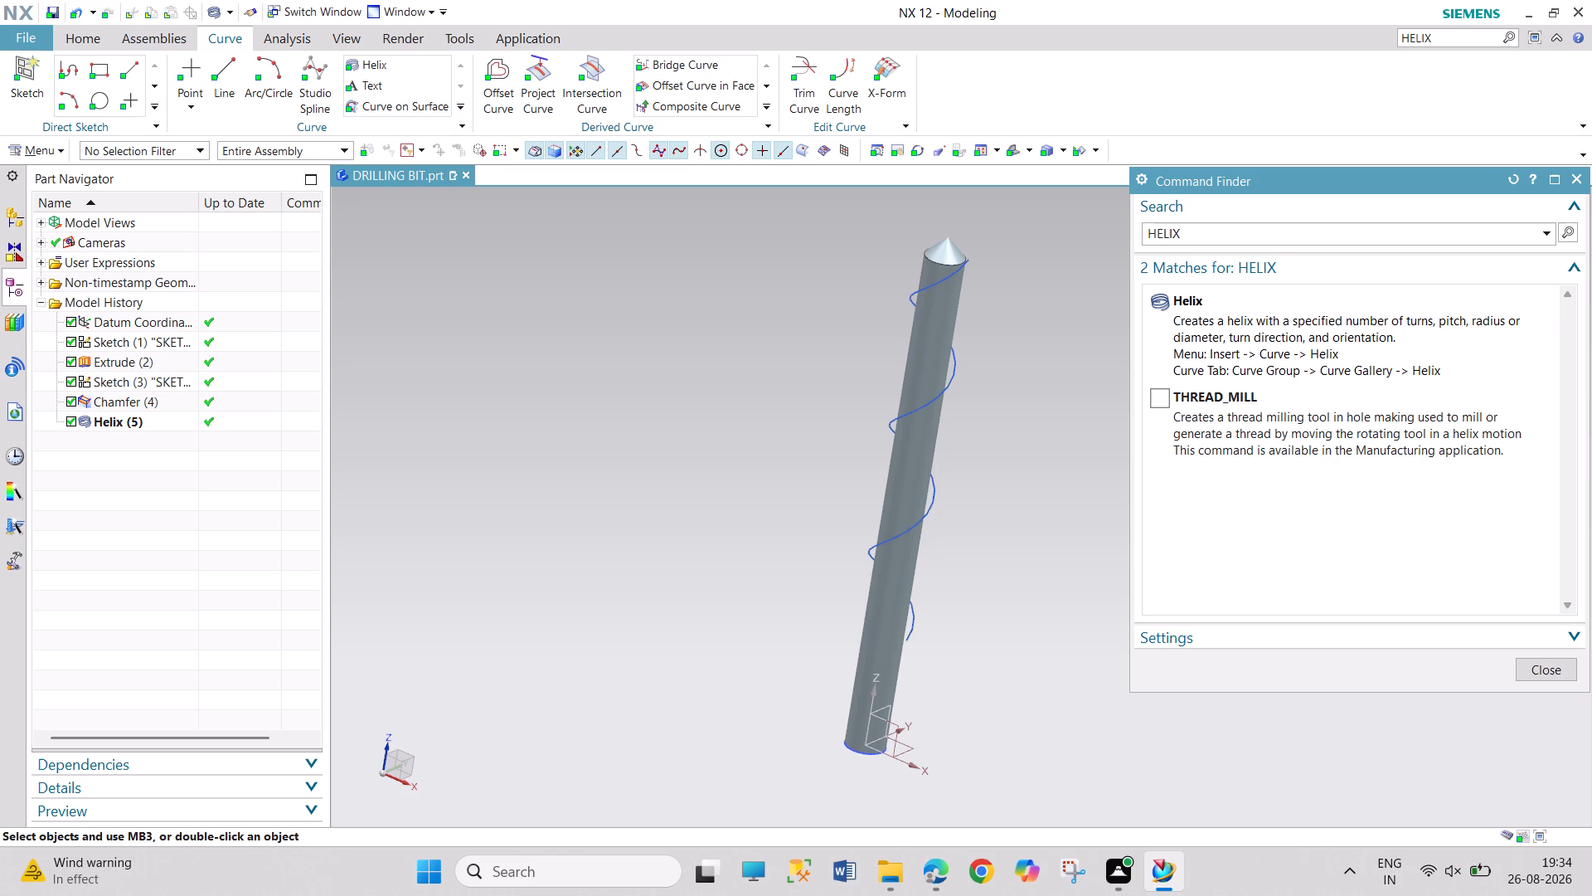
click(1569, 181)
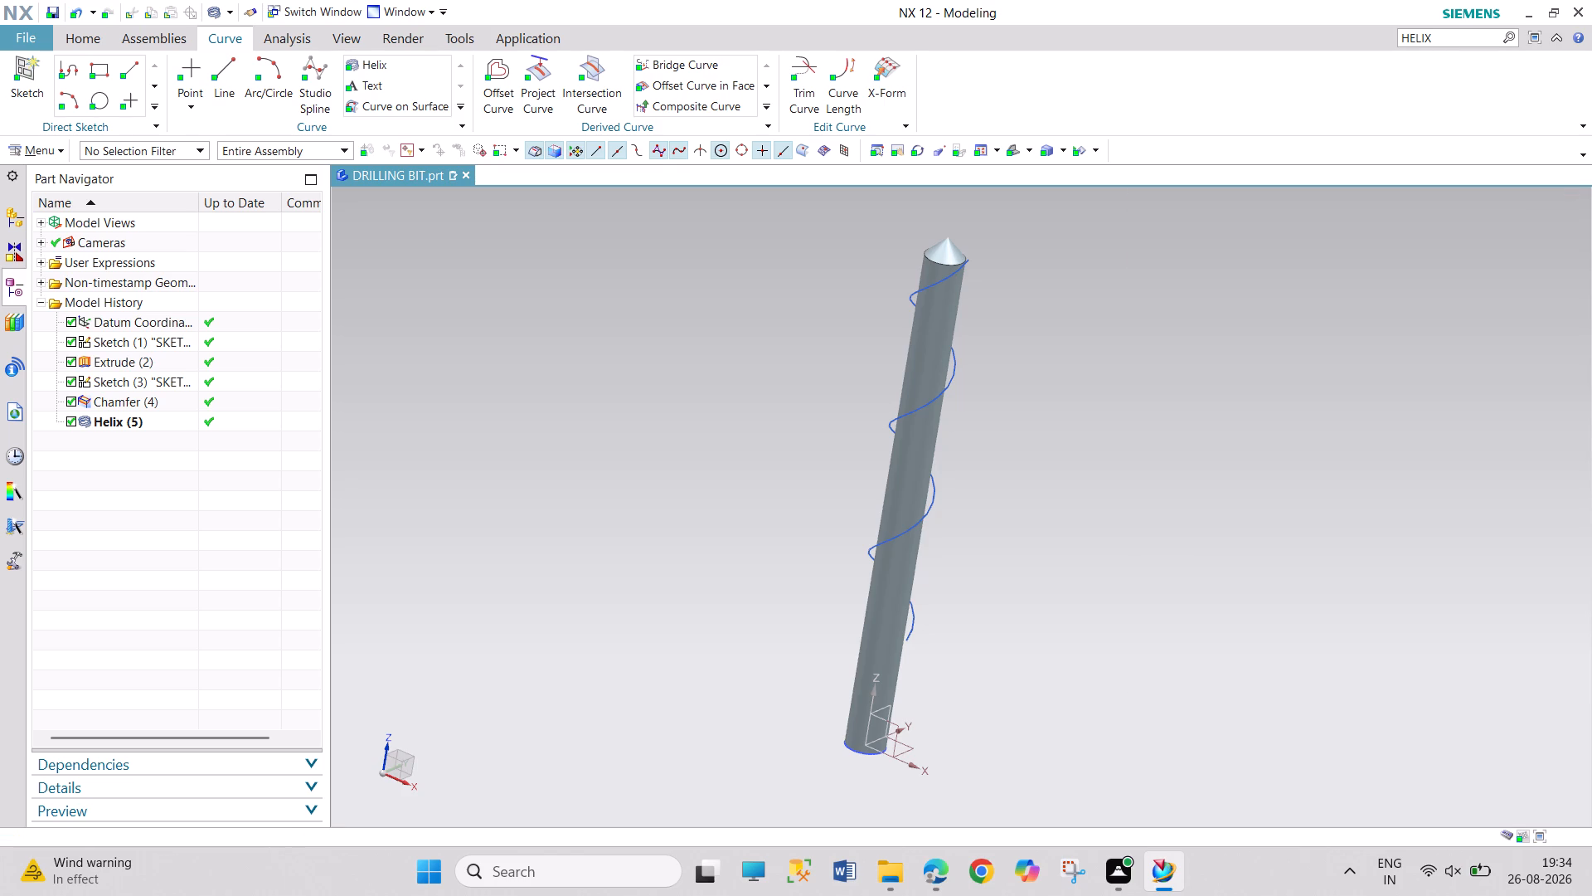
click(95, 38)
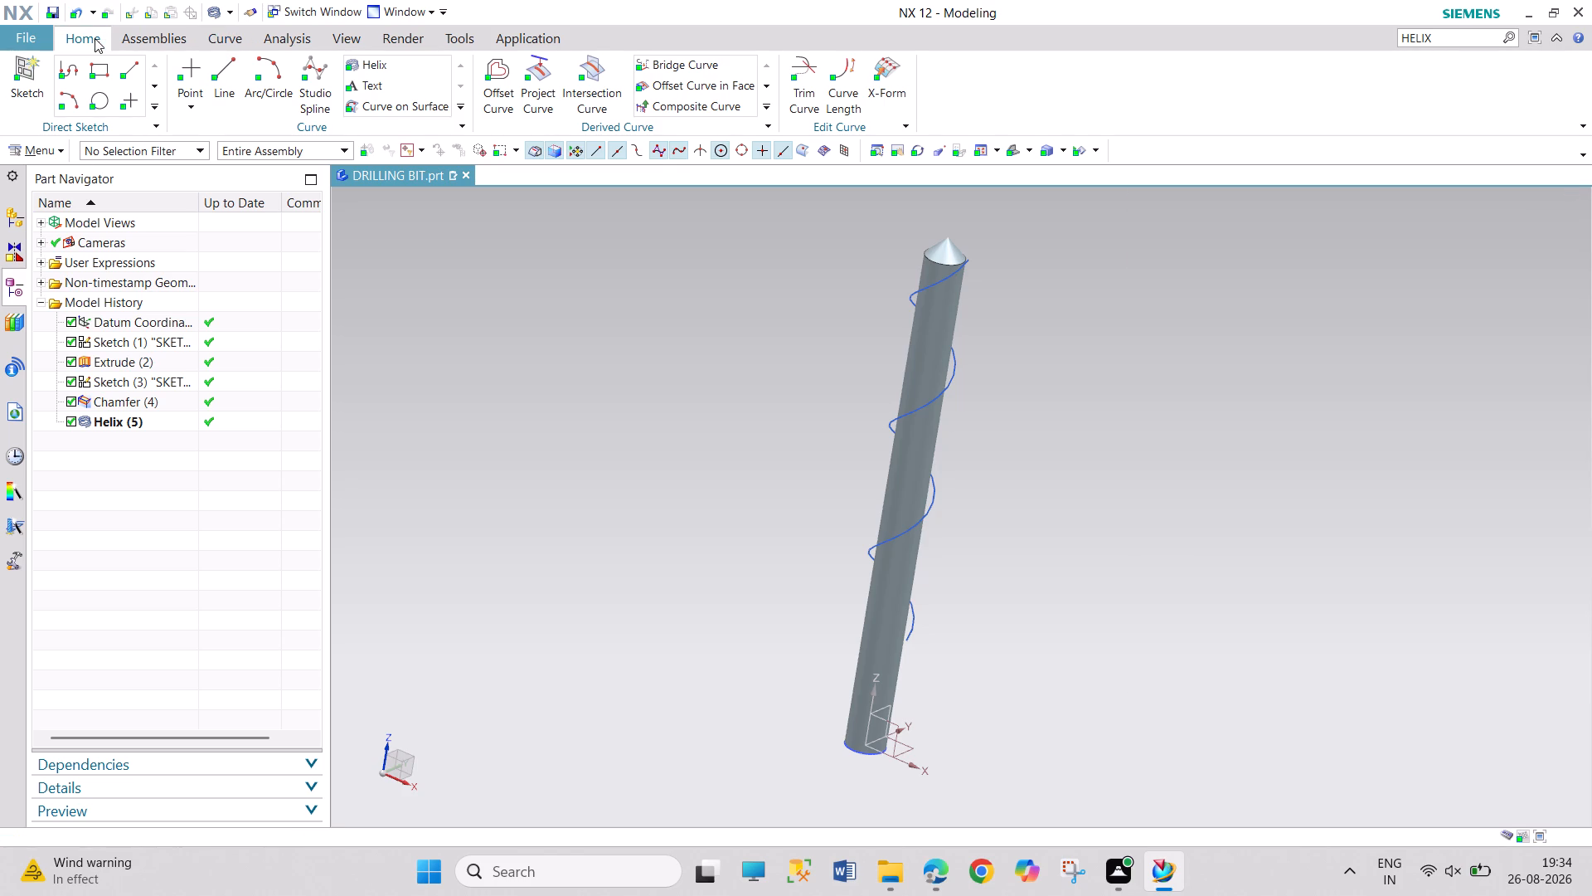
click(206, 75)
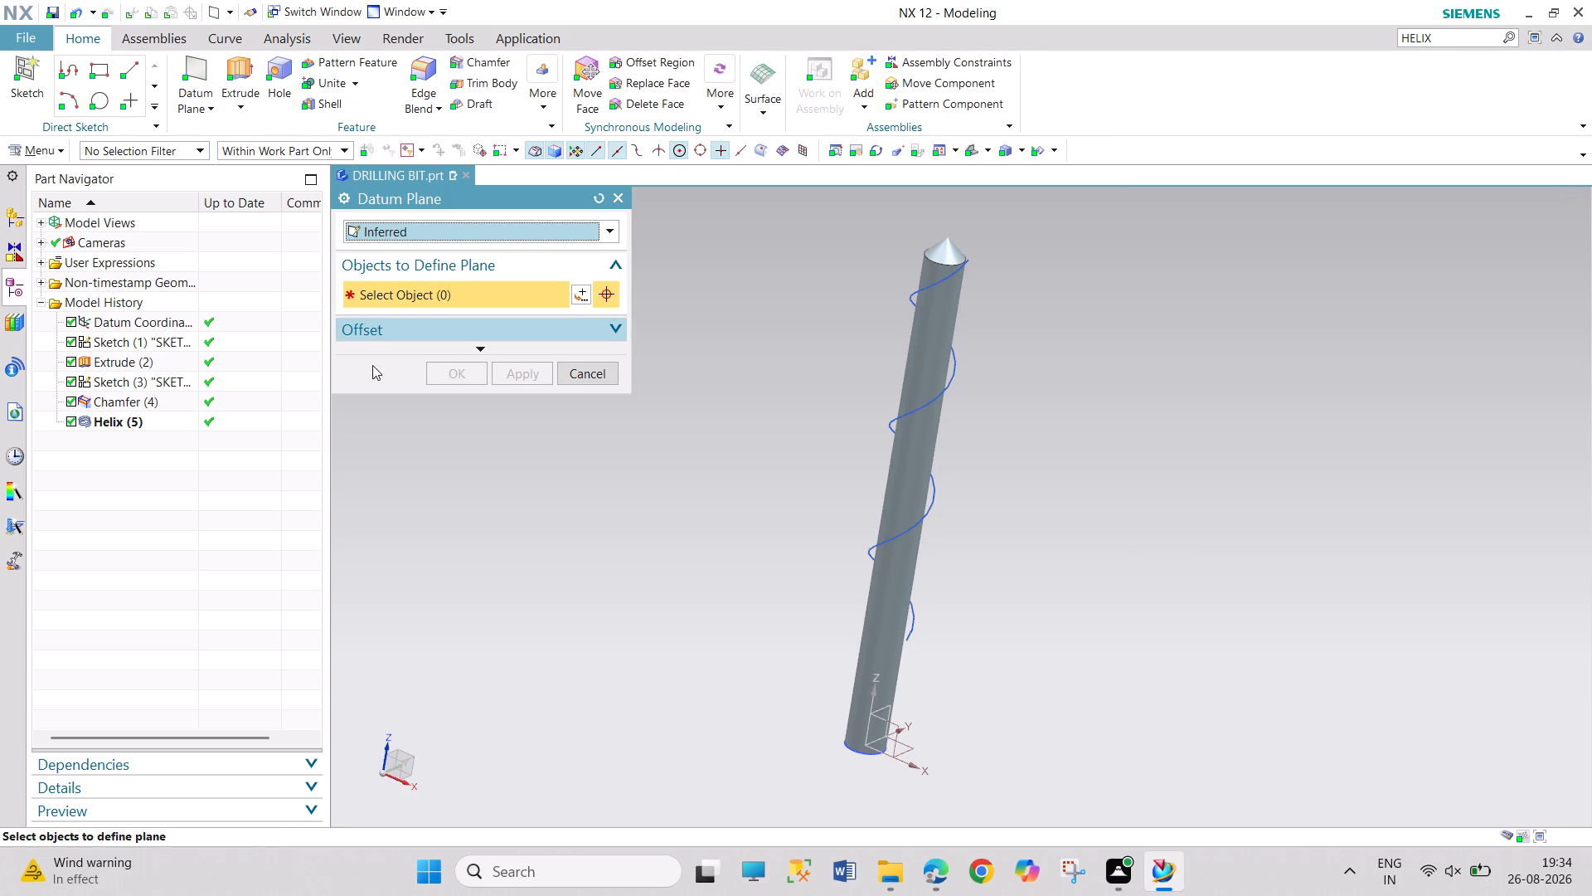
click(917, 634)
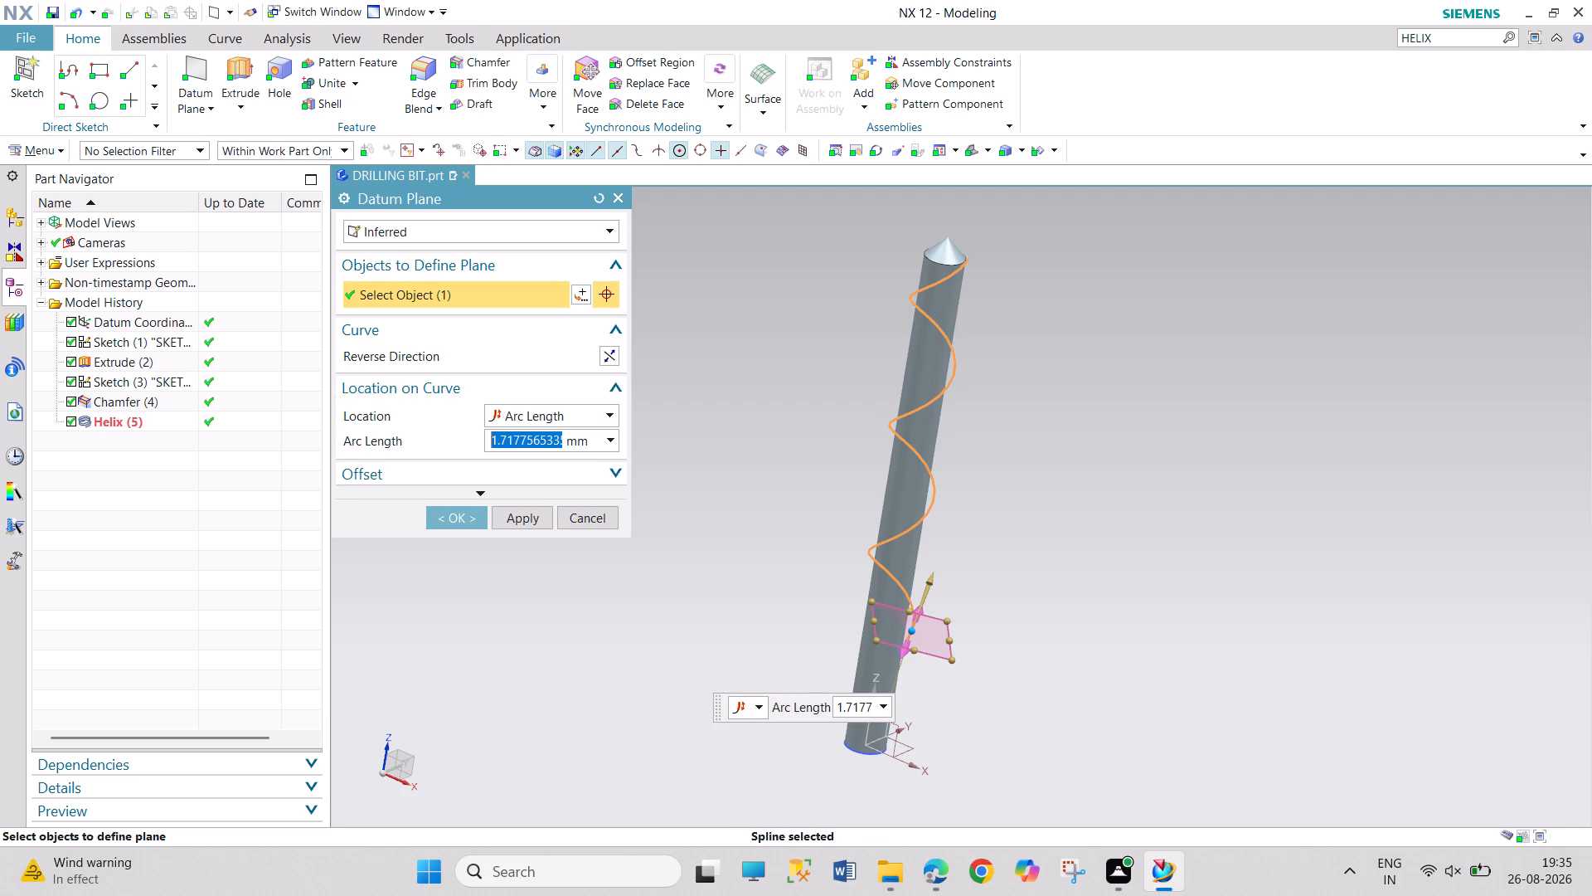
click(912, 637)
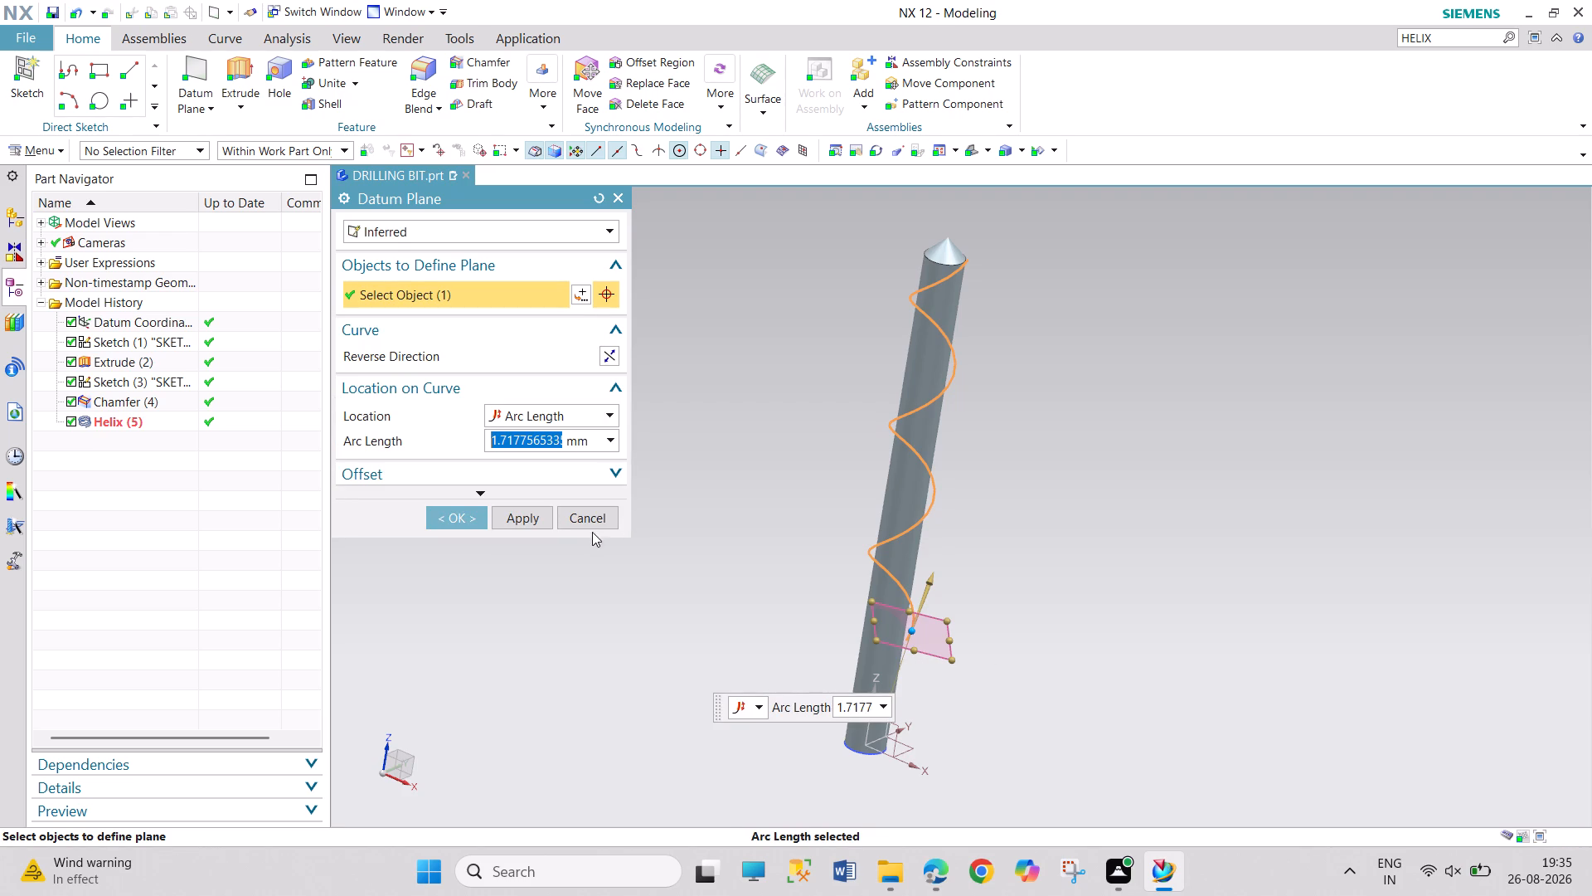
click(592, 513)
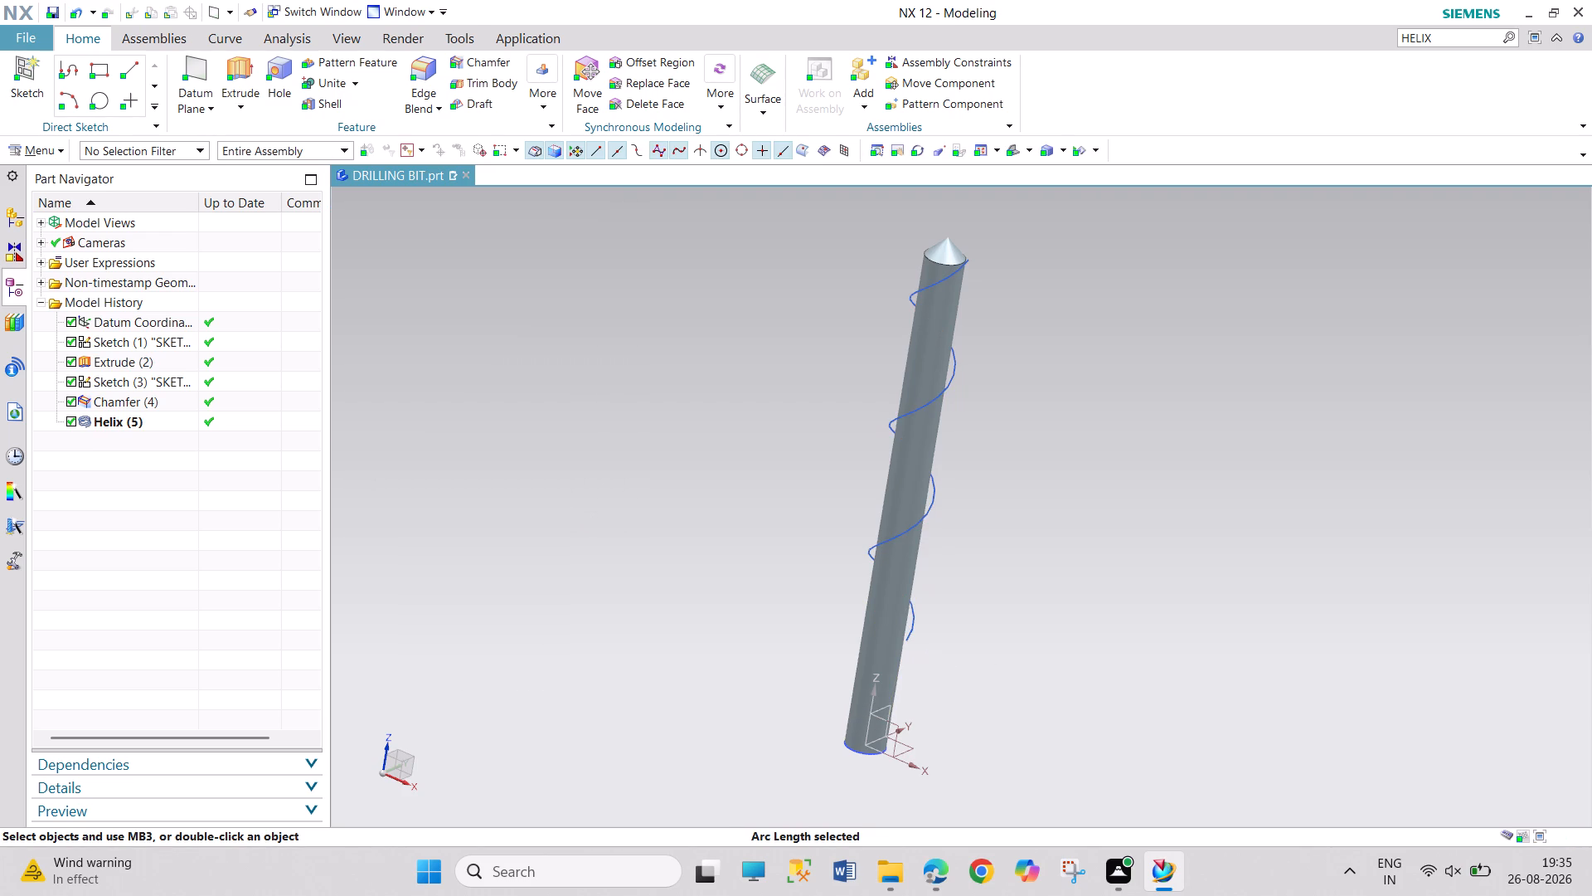
Create an inferred datum plane at the helix's end point beside the cylinder's chamfered tip.
click(186, 75)
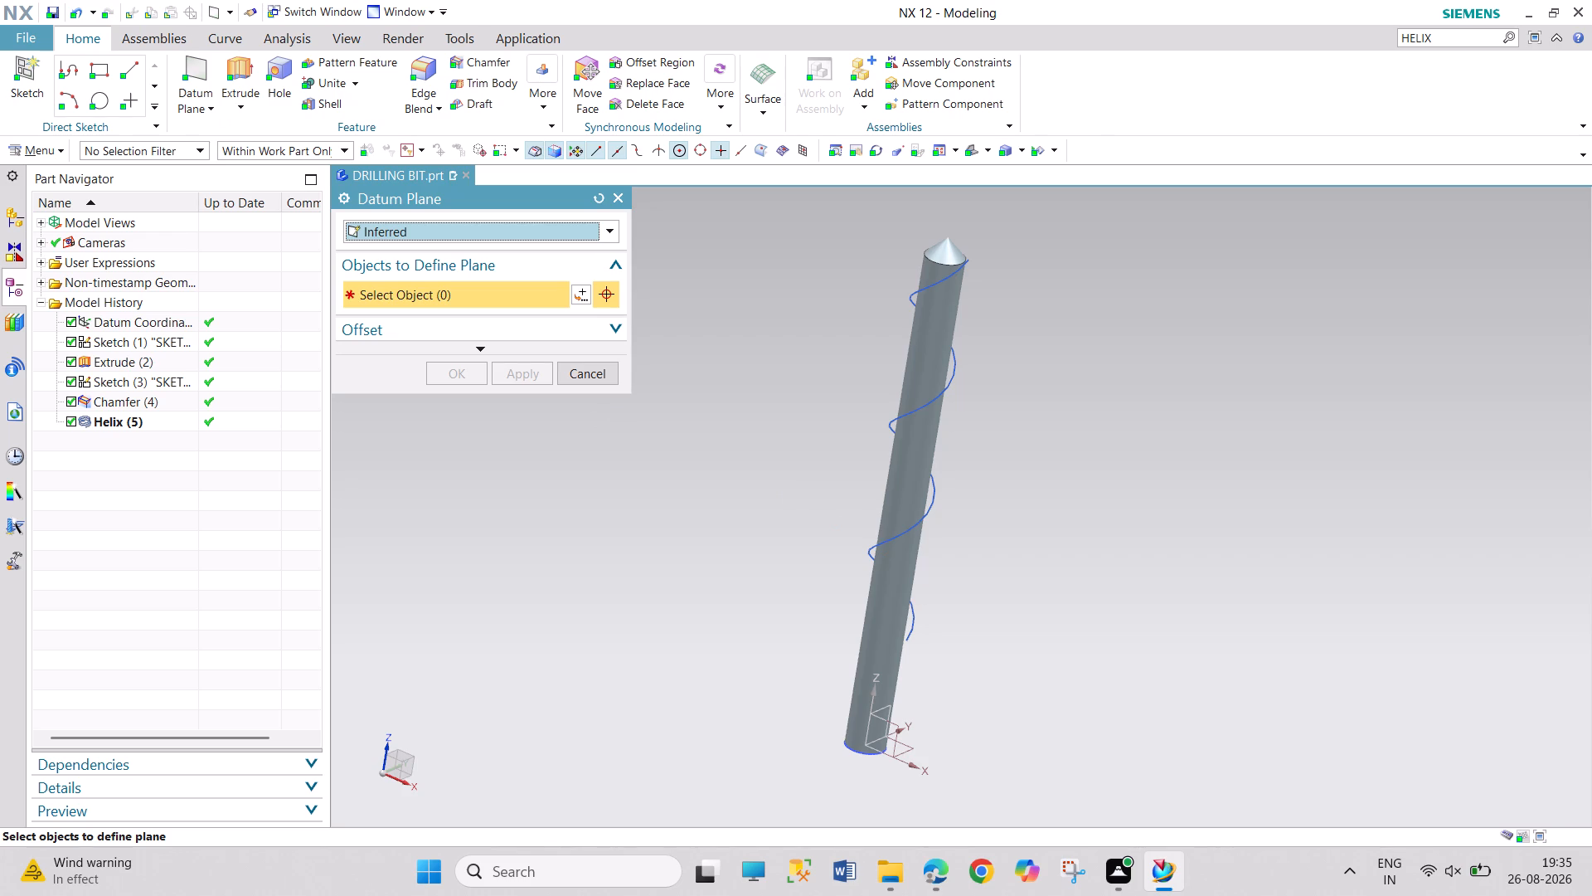
scroll(995, 259, down, 4)
scroll(1005, 264, up, 6)
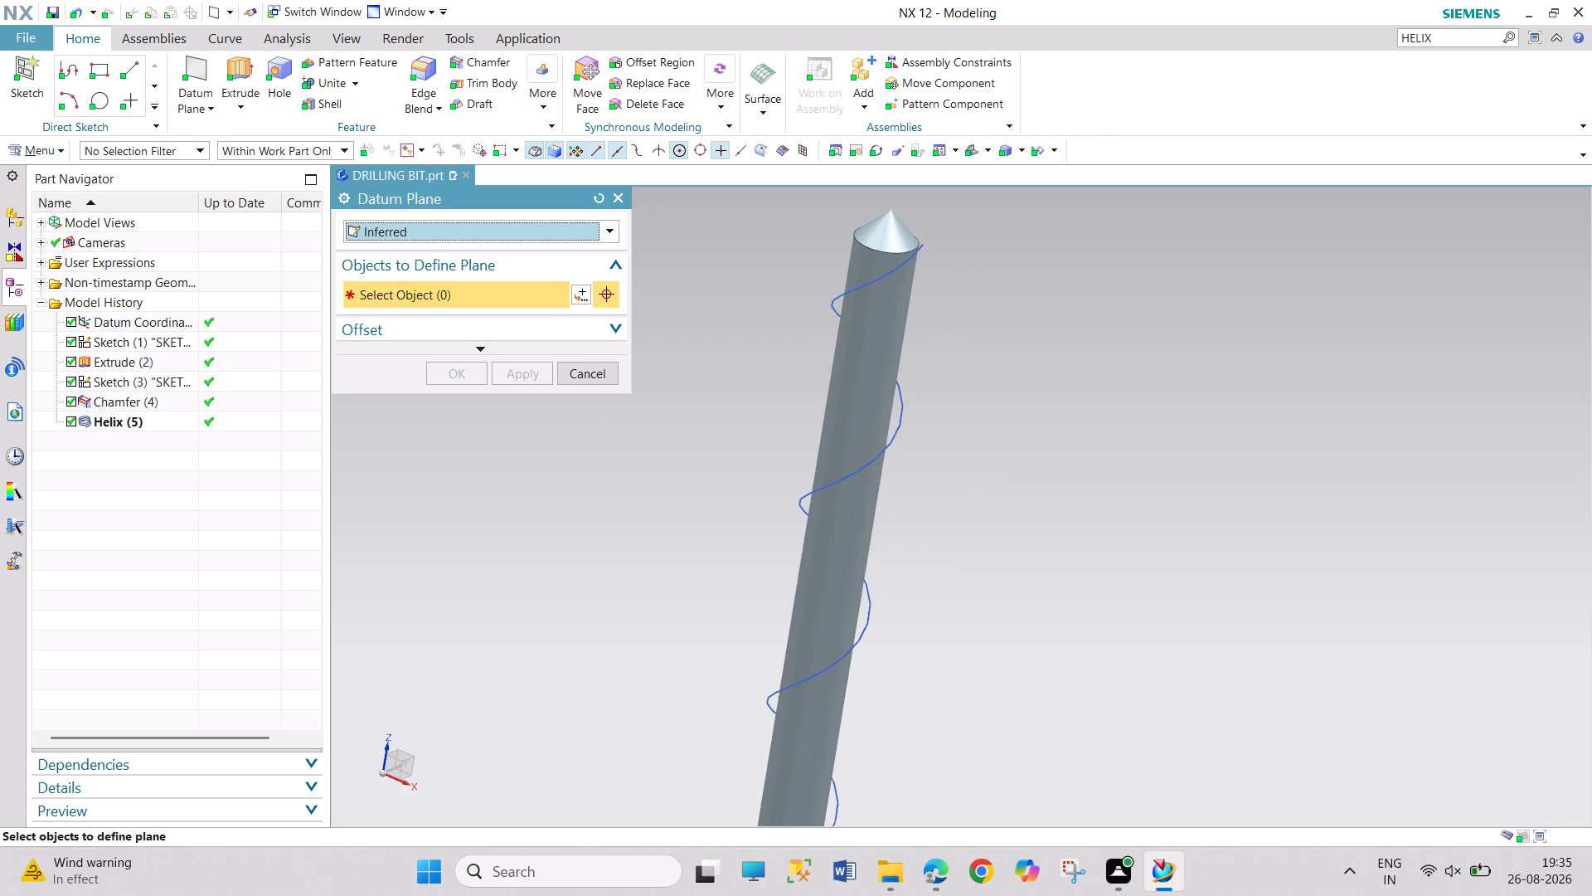
middle_drag(1015, 272, 890, 362)
right_drag(1015, 272, 890, 365)
middle_drag(883, 430, 862, 440)
right_drag(883, 430, 862, 440)
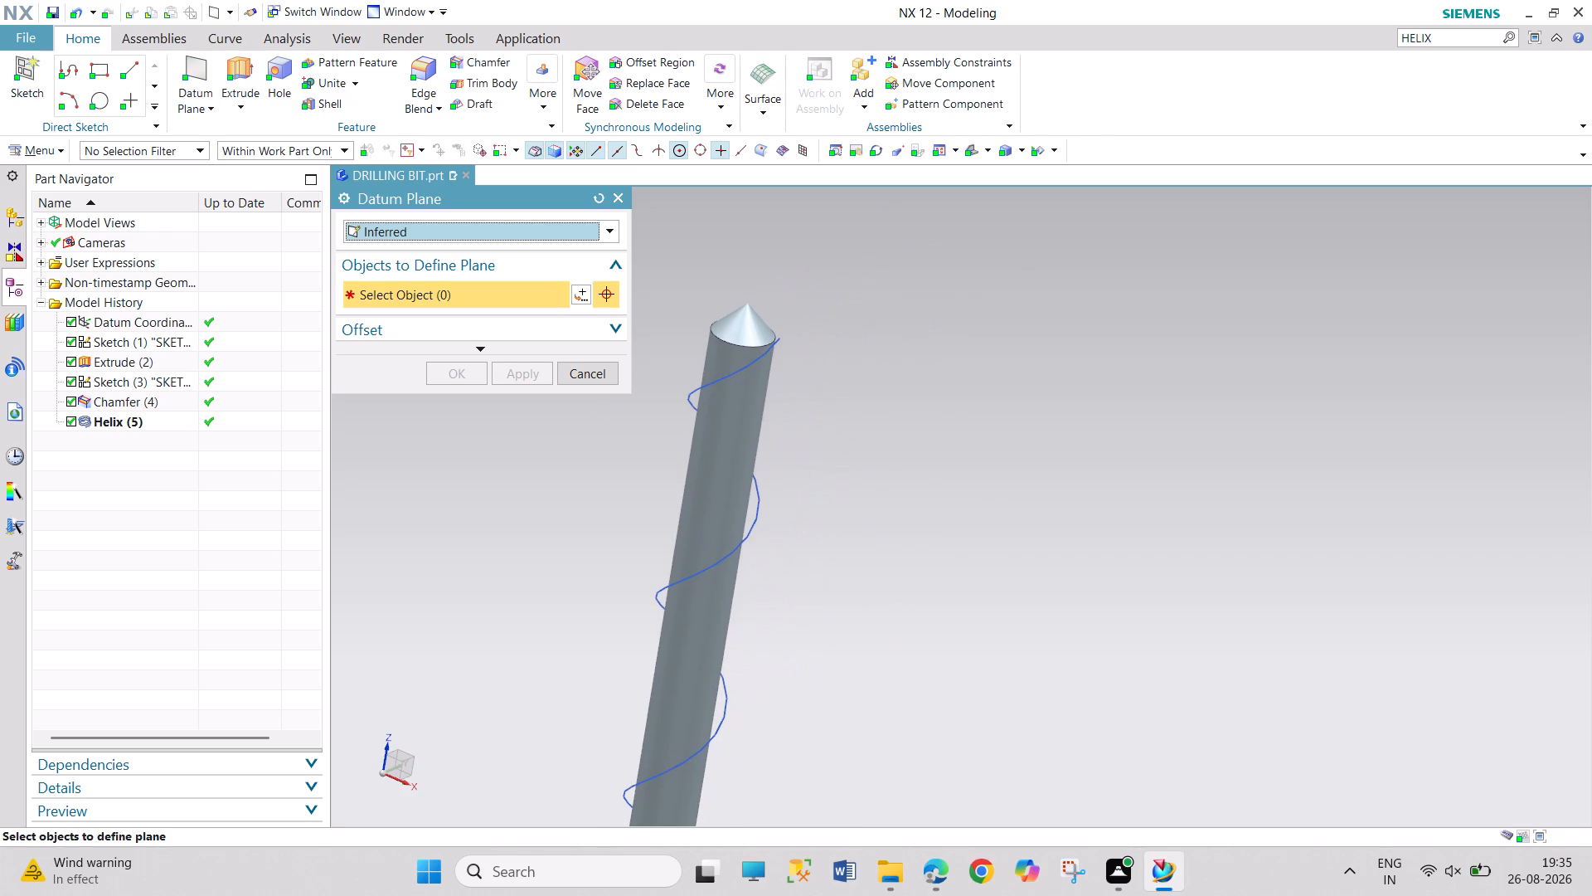
middle_drag(862, 440, 823, 455)
right_drag(862, 440, 836, 462)
middle_drag(850, 387, 803, 455)
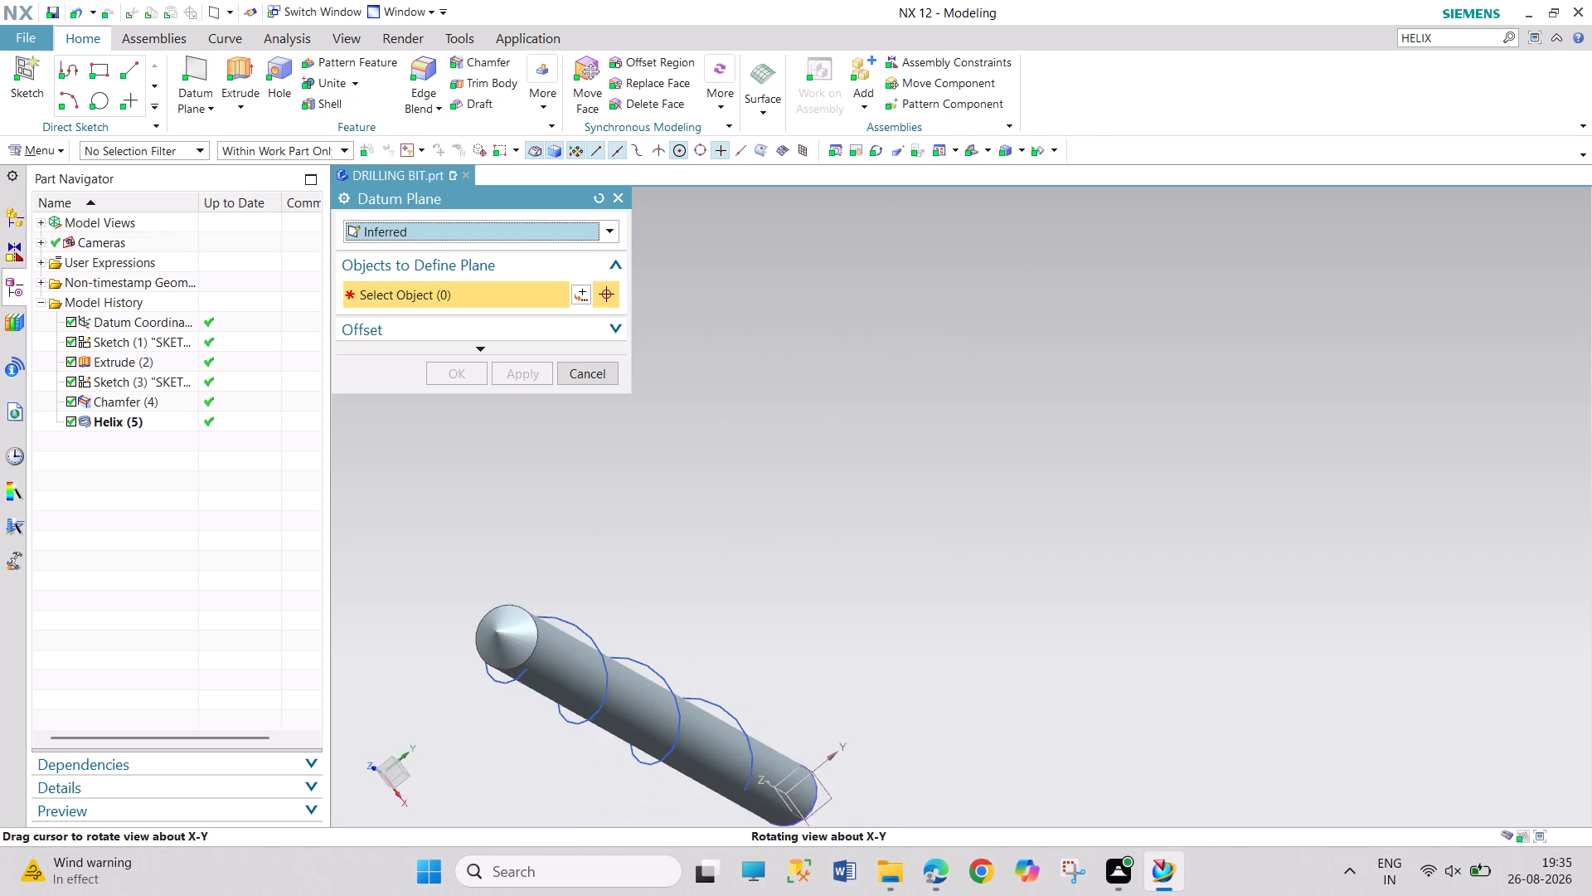
middle_drag(803, 455, 798, 453)
scroll(798, 454, up, 1)
scroll(450, 693, down, 2)
scroll(471, 692, up, 3)
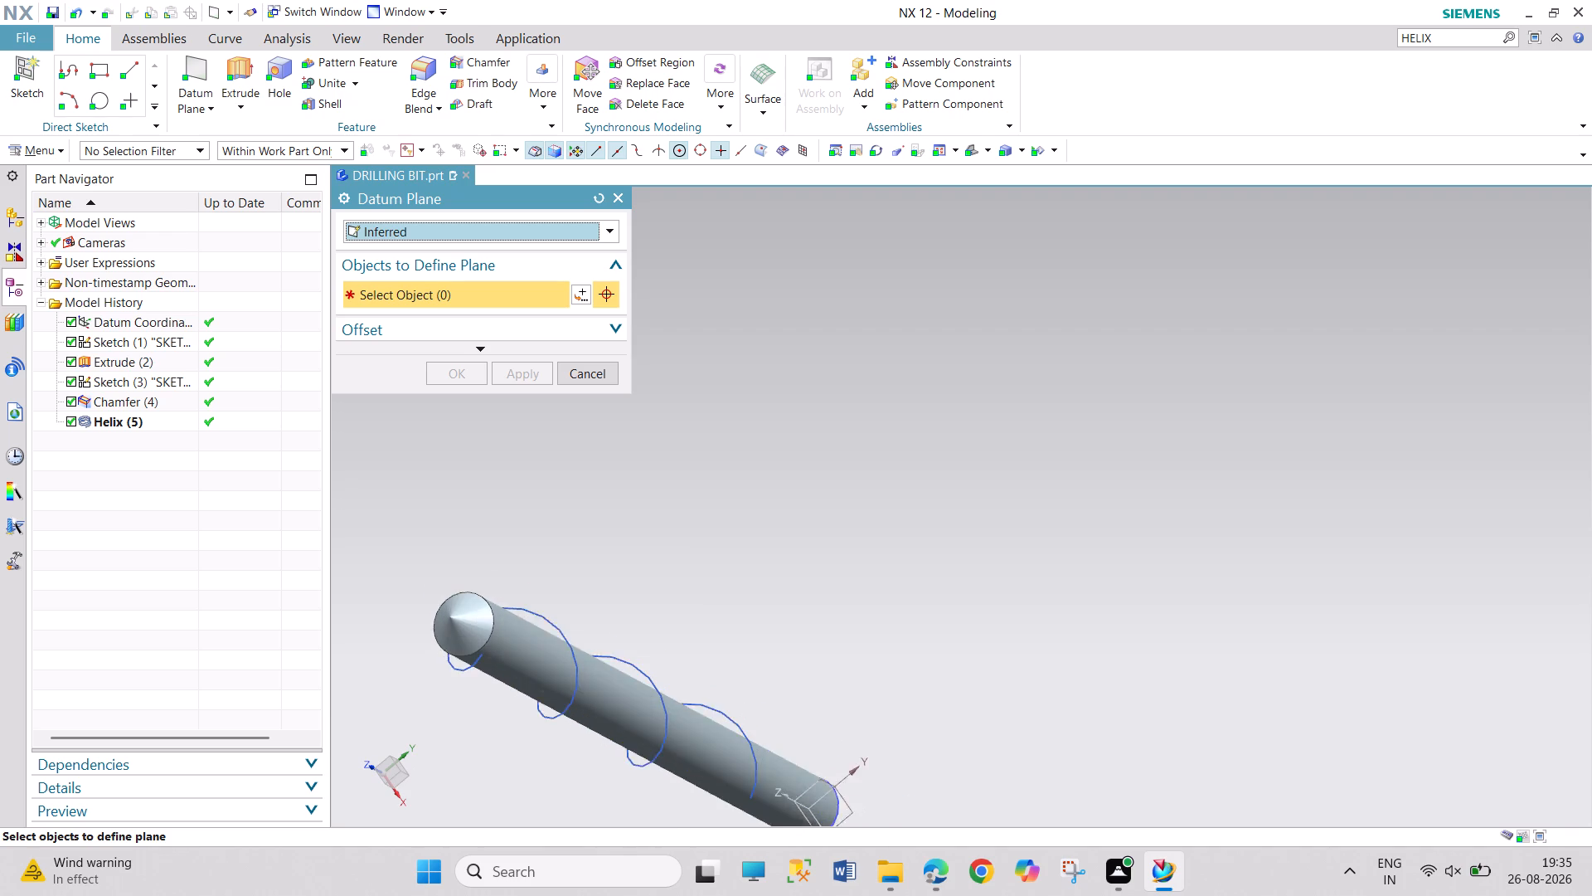
scroll(498, 678, up, 5)
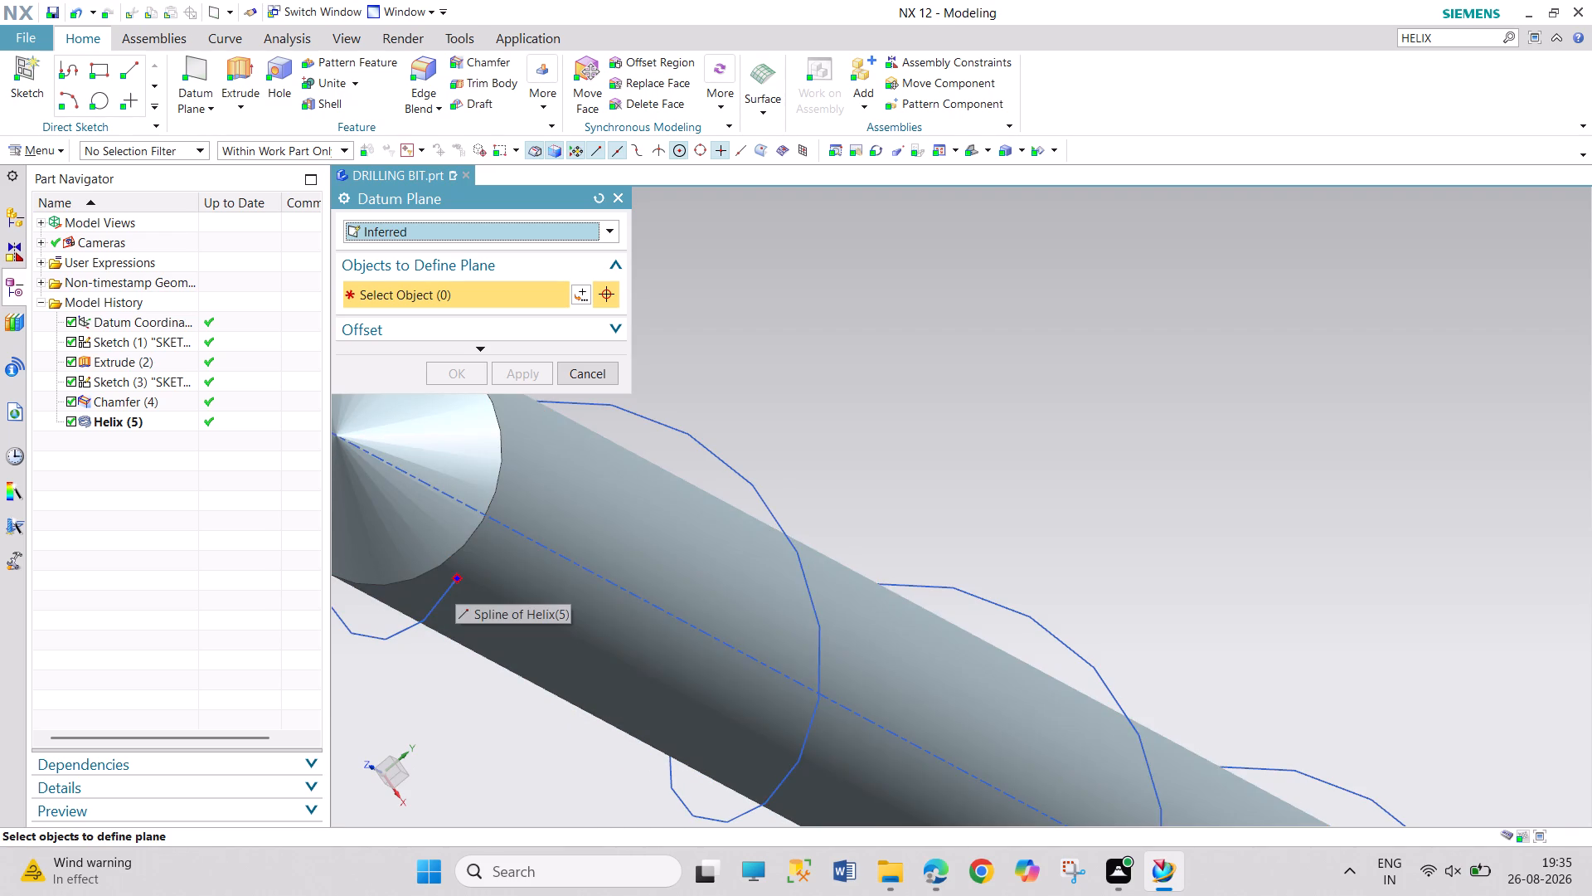
click(458, 578)
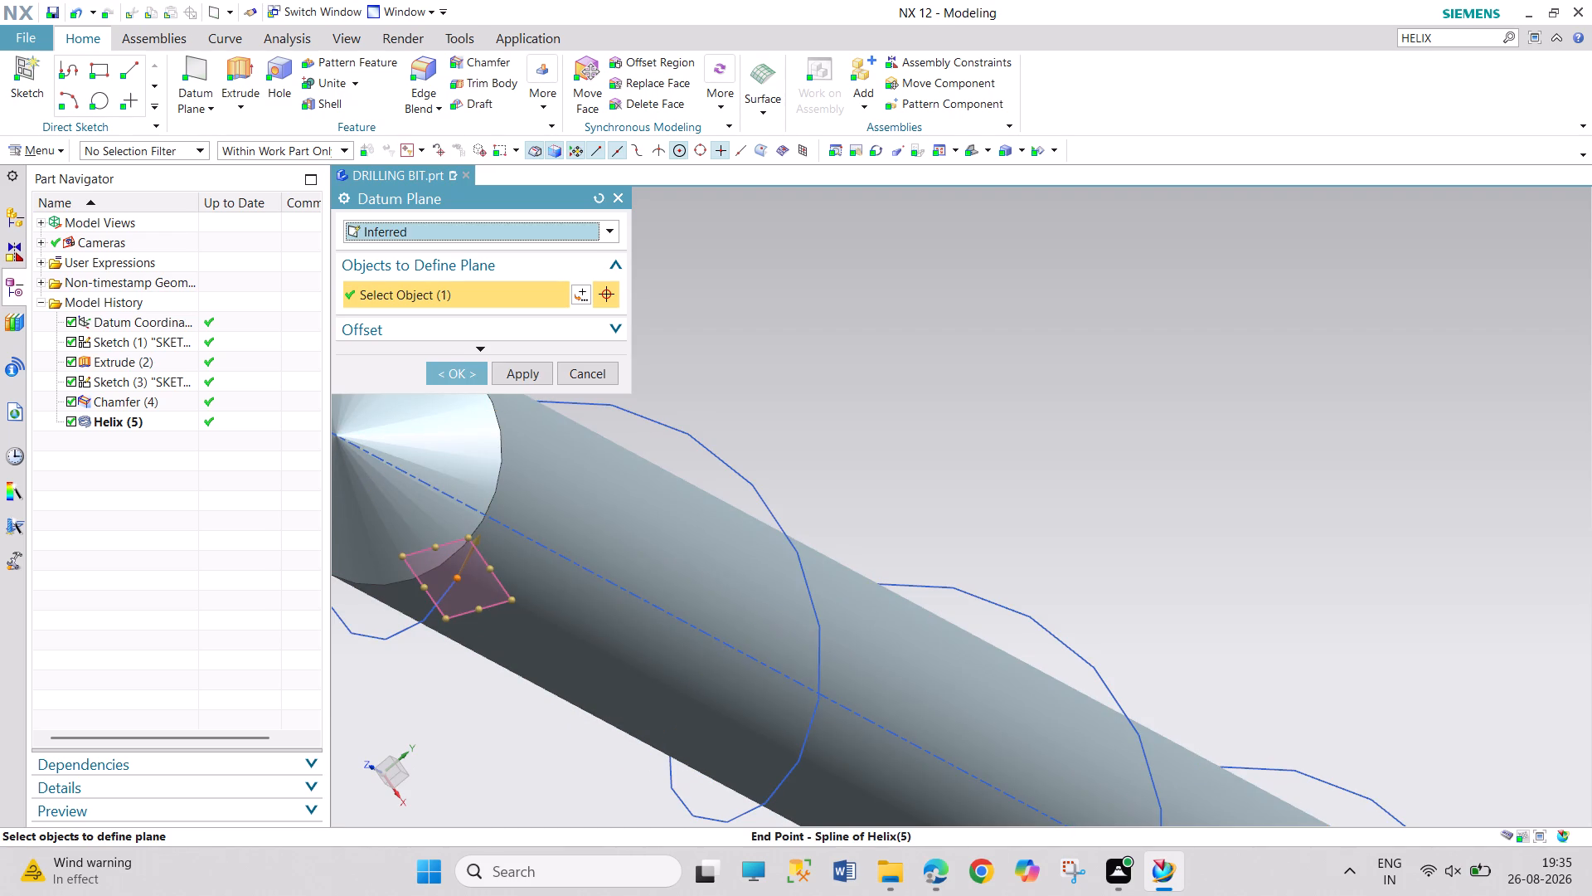
click(465, 373)
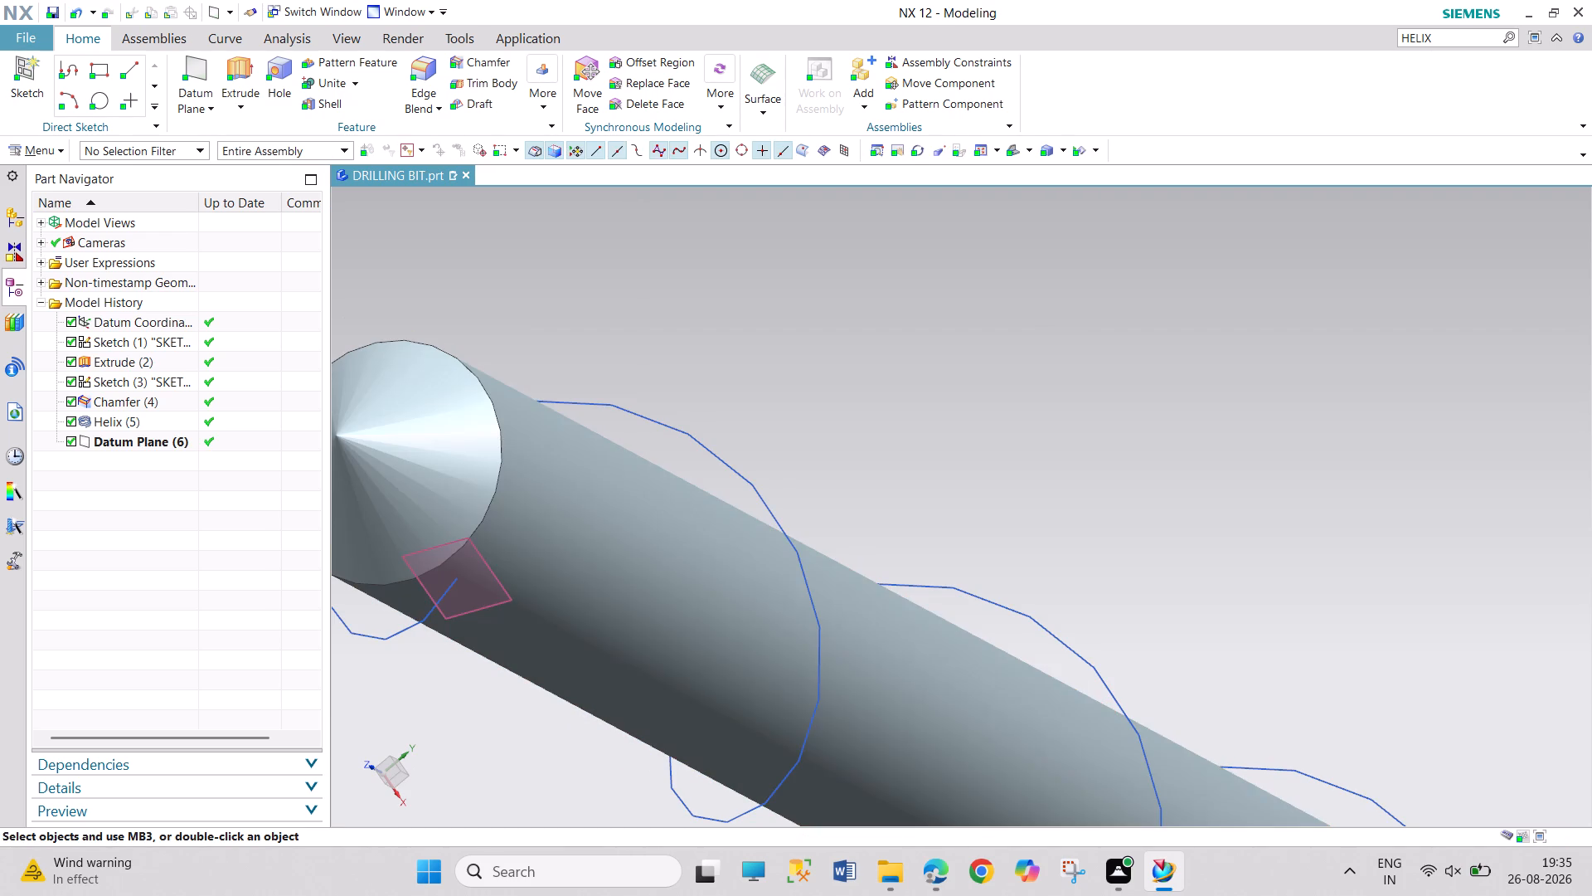
Start a sketch on the new datum plane at the helix's end point.
click(45, 147)
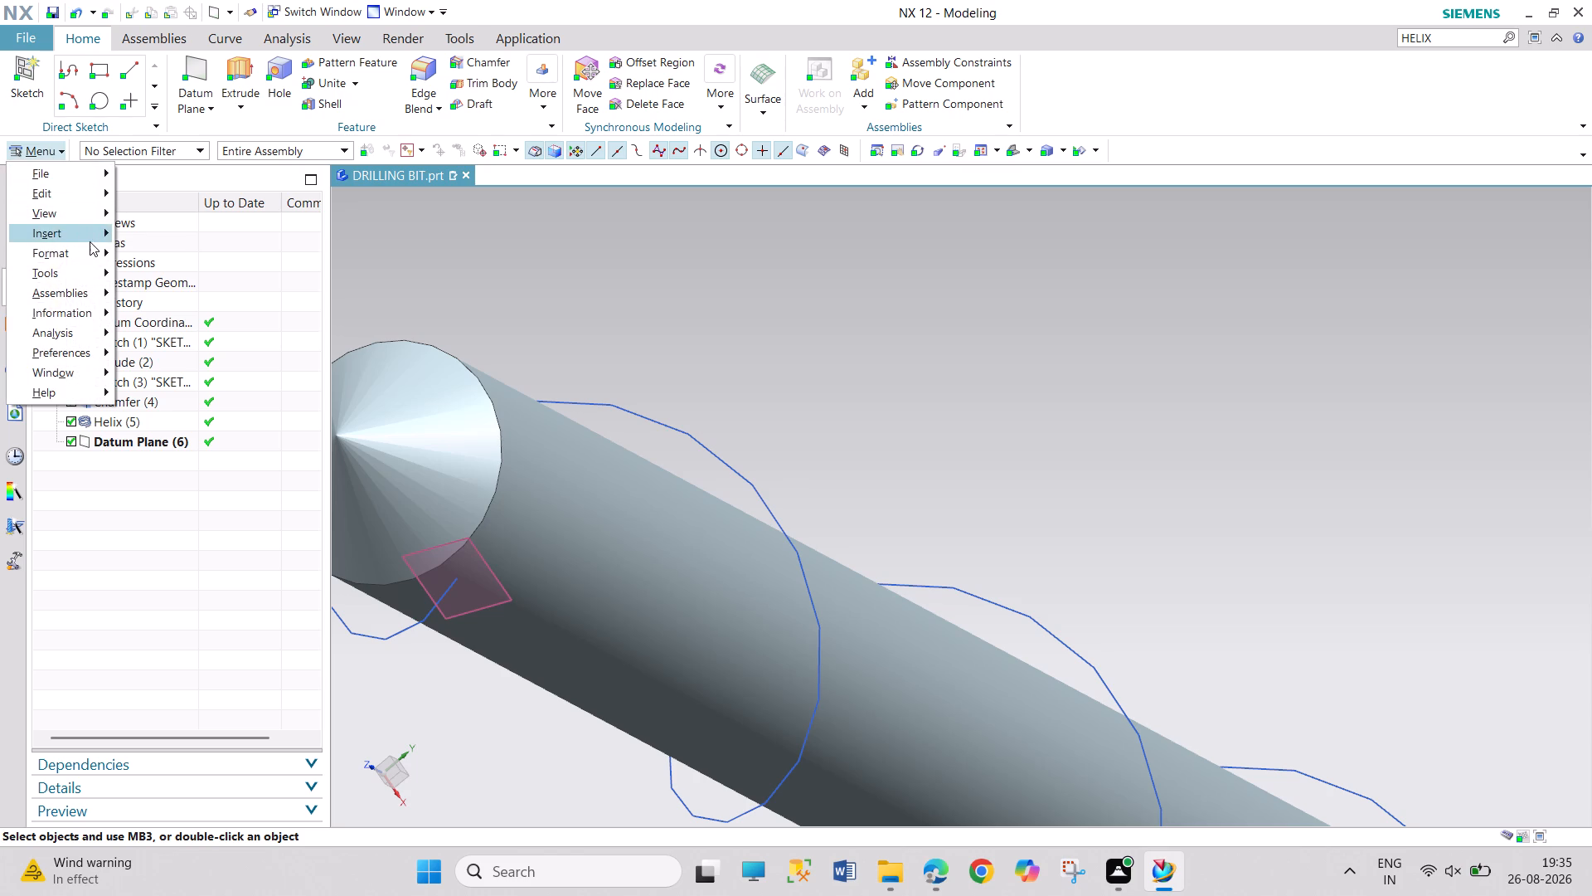
click(90, 239)
click(147, 254)
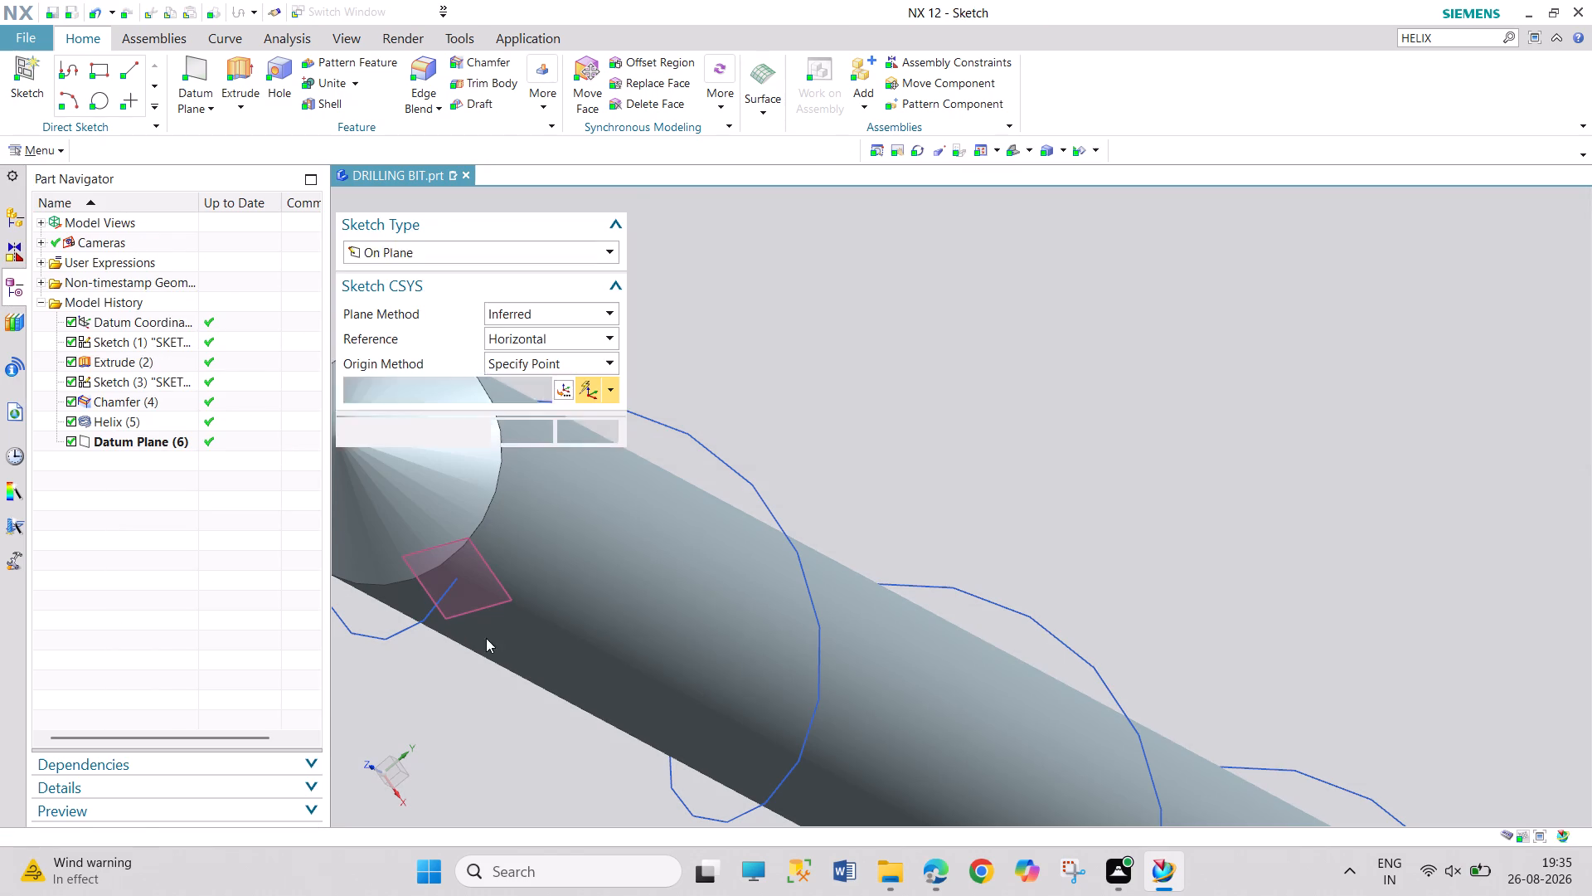
click(488, 610)
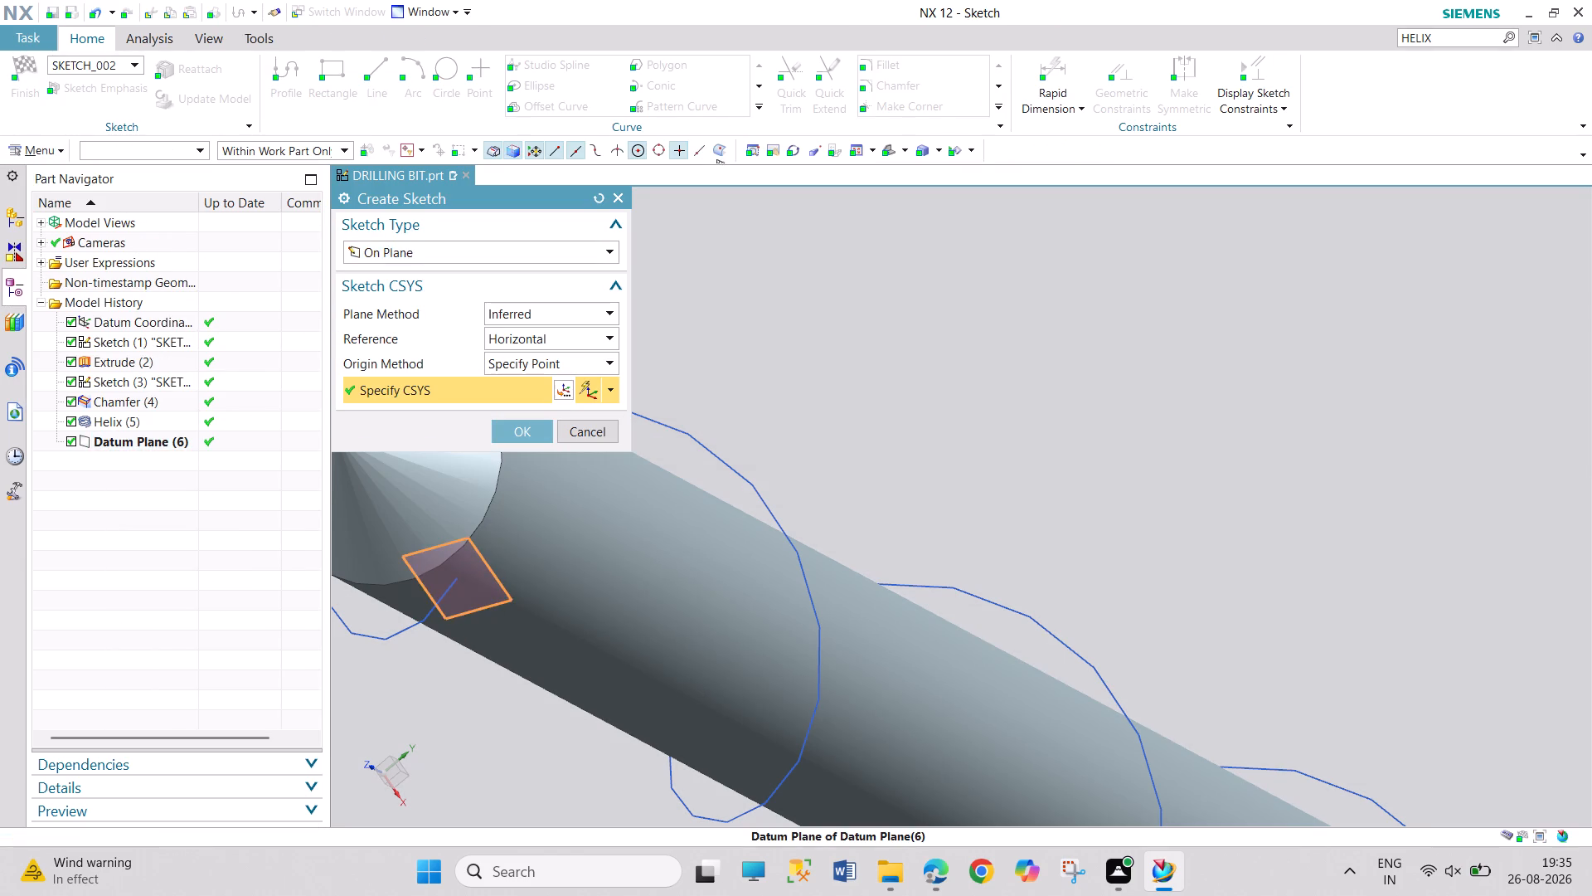
click(535, 426)
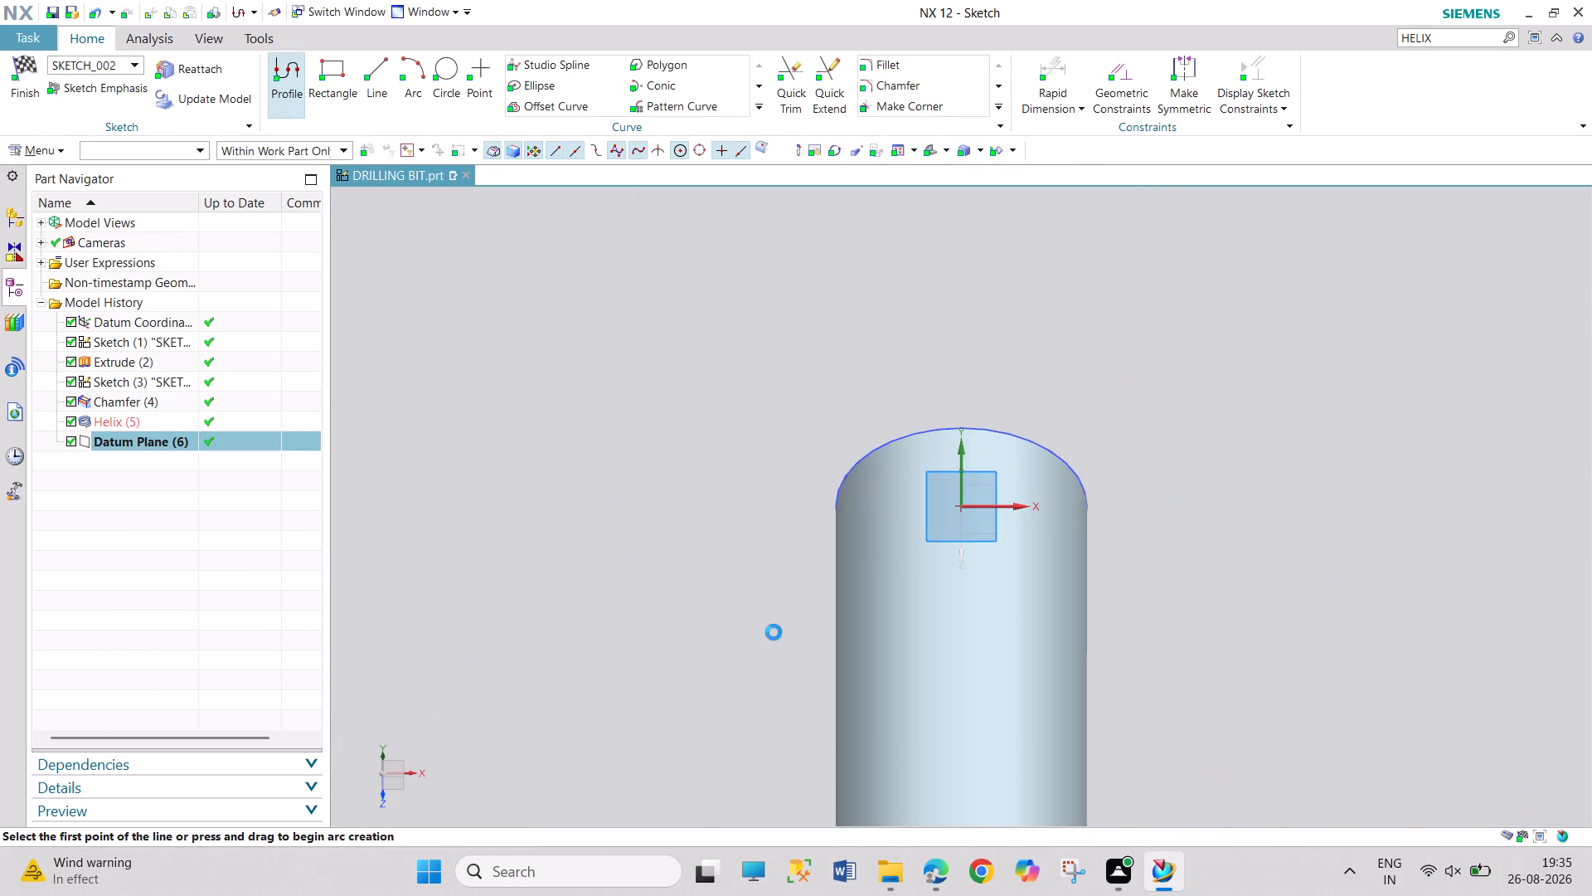
Sketch a 4 mm diameter circle centred on the helix's end point and finish the sketch.
scroll(784, 662, up, 5)
scroll(784, 644, down, 11)
middle_drag(726, 709, 726, 678)
right_drag(726, 709, 726, 678)
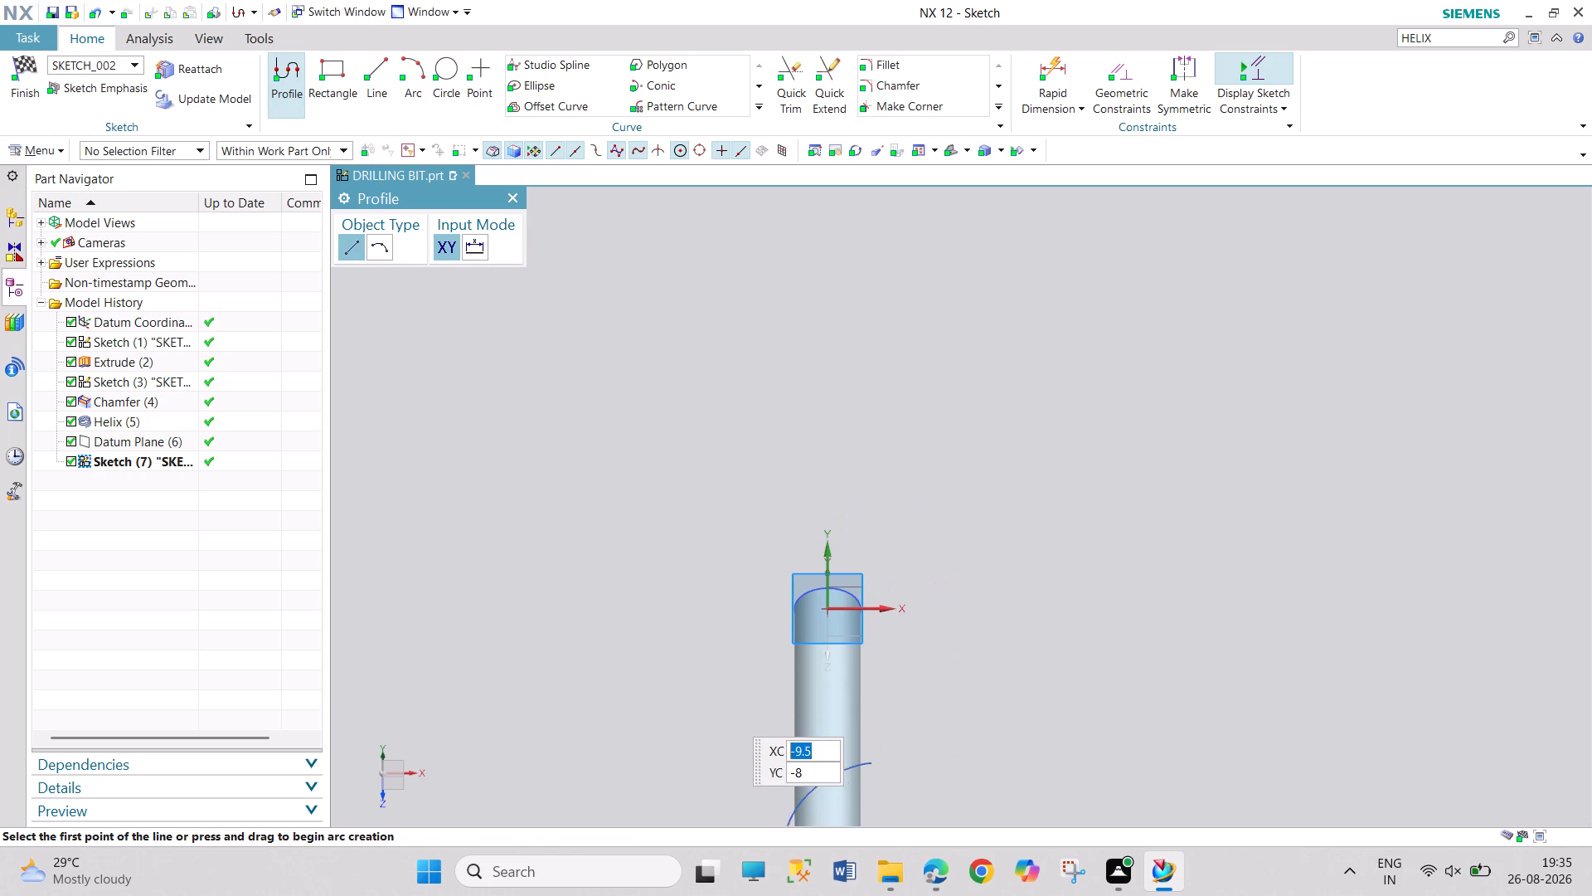
middle_drag(726, 678, 753, 358)
right_drag(726, 678, 760, 362)
middle_drag(666, 660, 661, 495)
right_drag(666, 660, 661, 495)
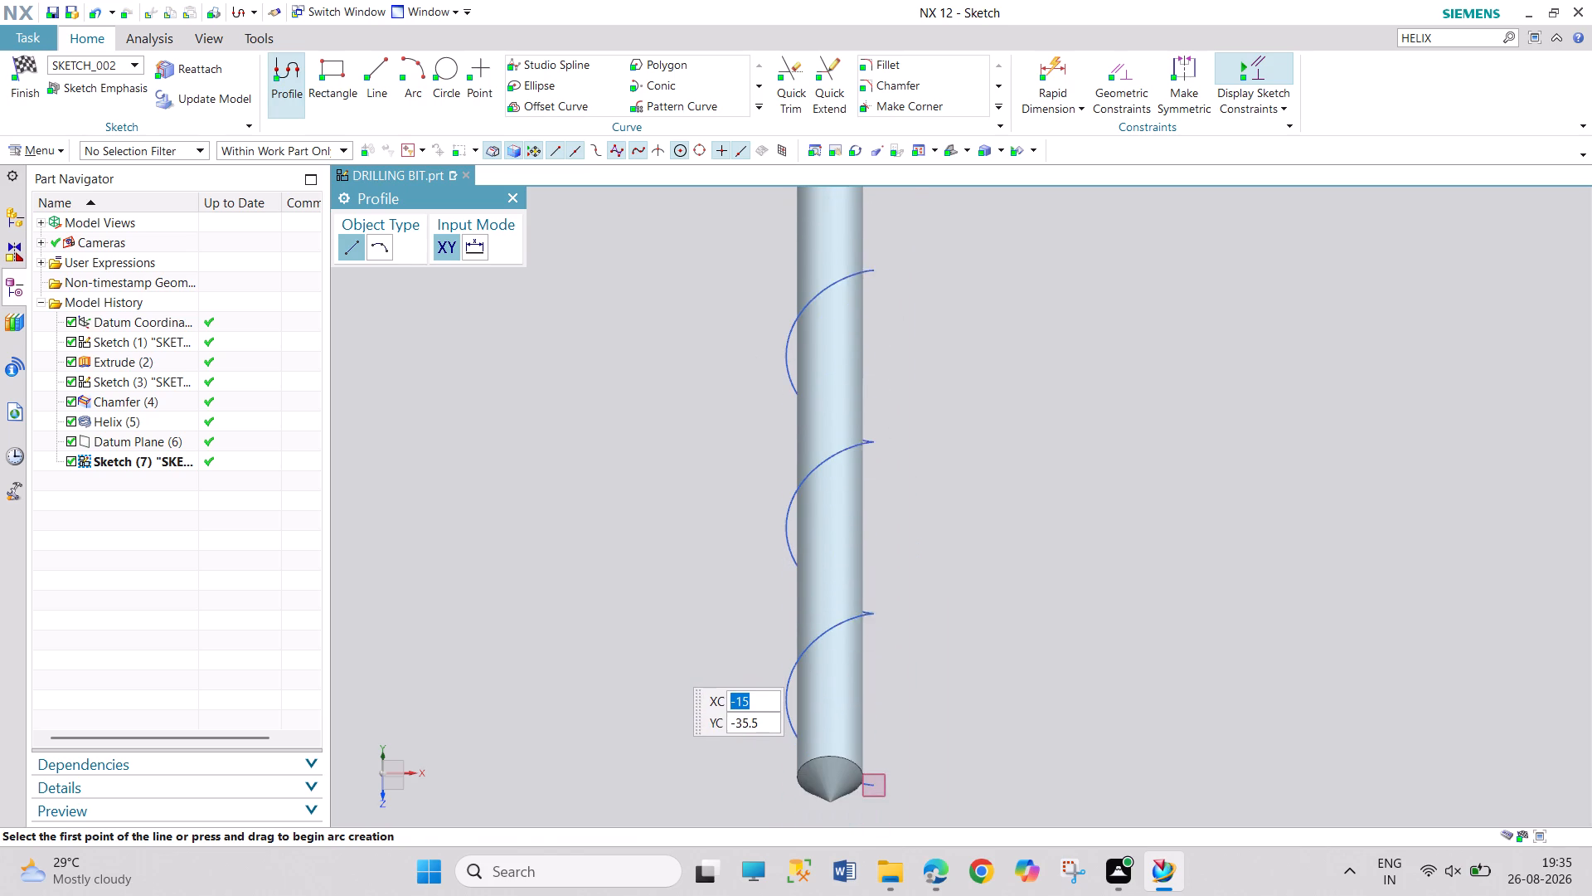
middle_drag(661, 495, 665, 464)
right_drag(661, 495, 665, 464)
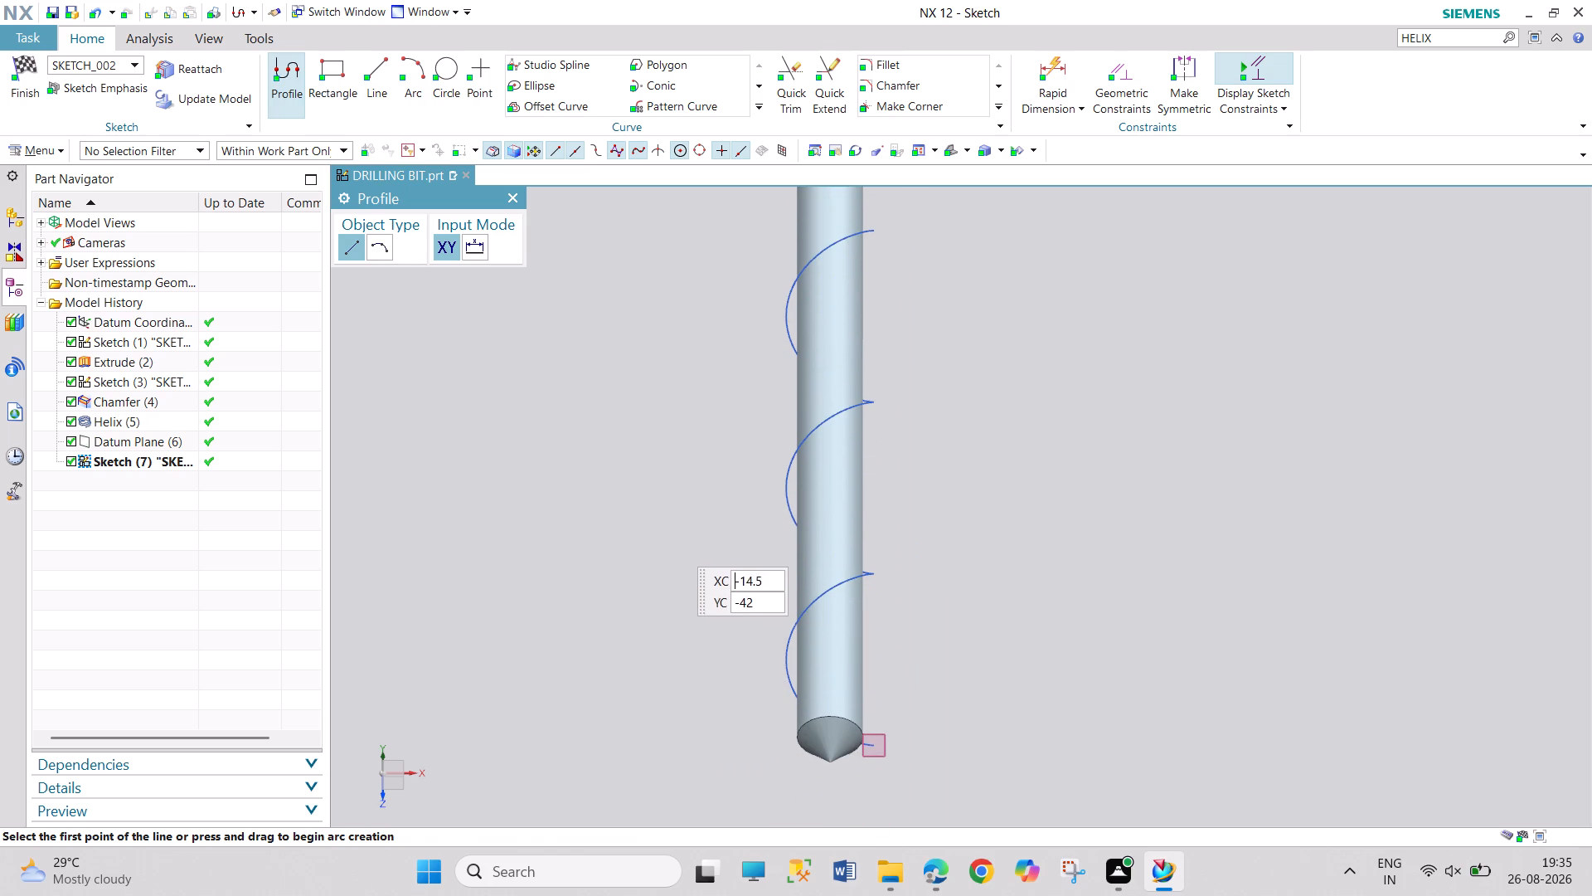
middle_drag(663, 577, 642, 485)
right_drag(667, 574, 644, 501)
scroll(870, 644, down, 3)
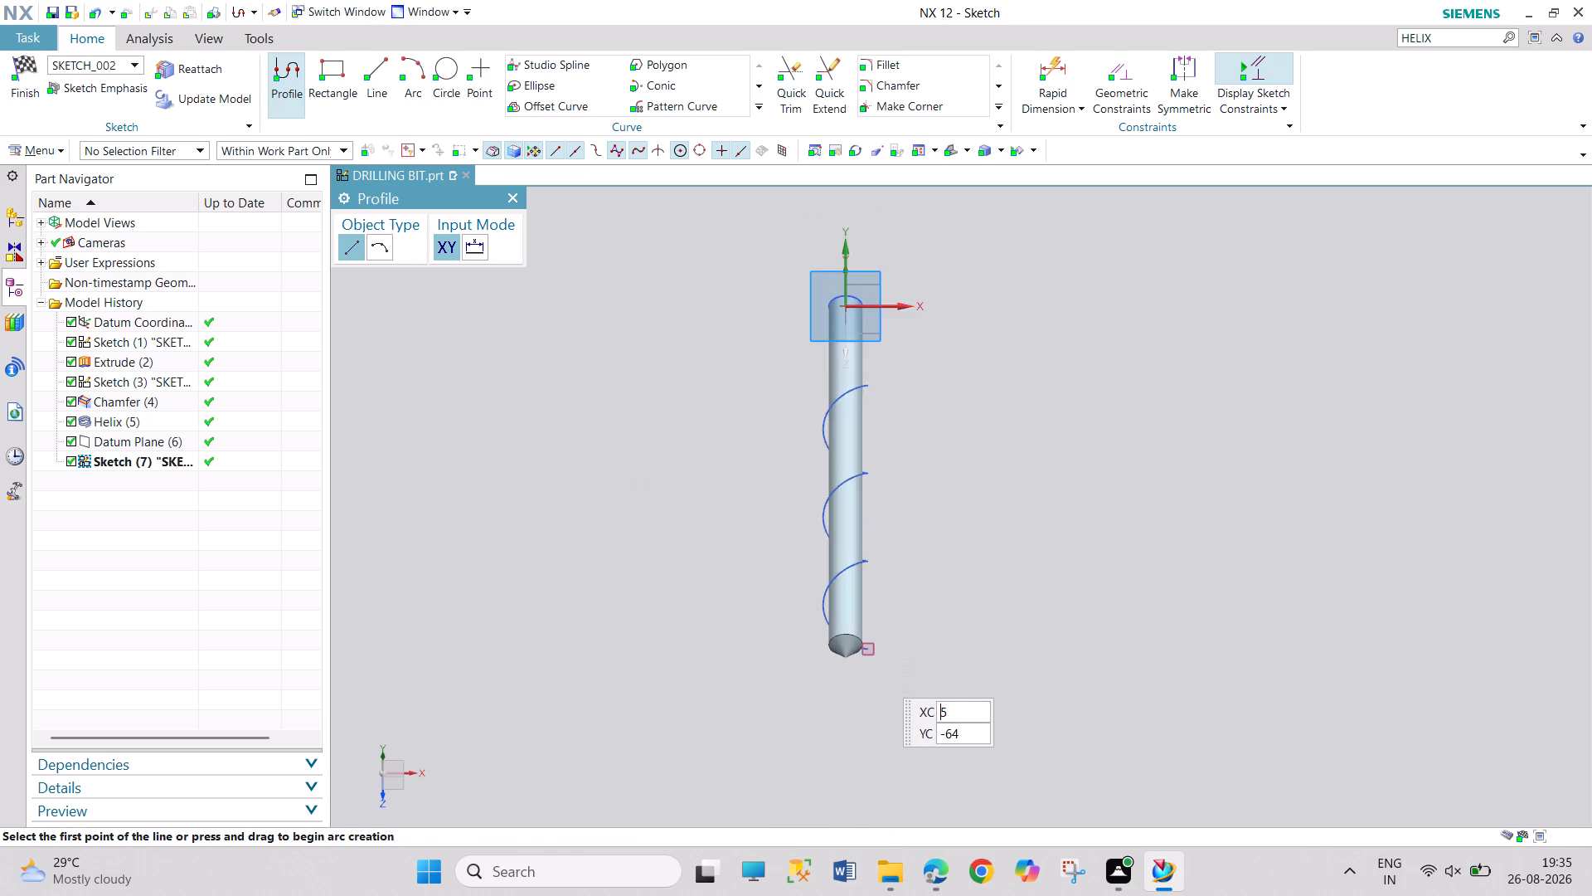
scroll(878, 668, up, 13)
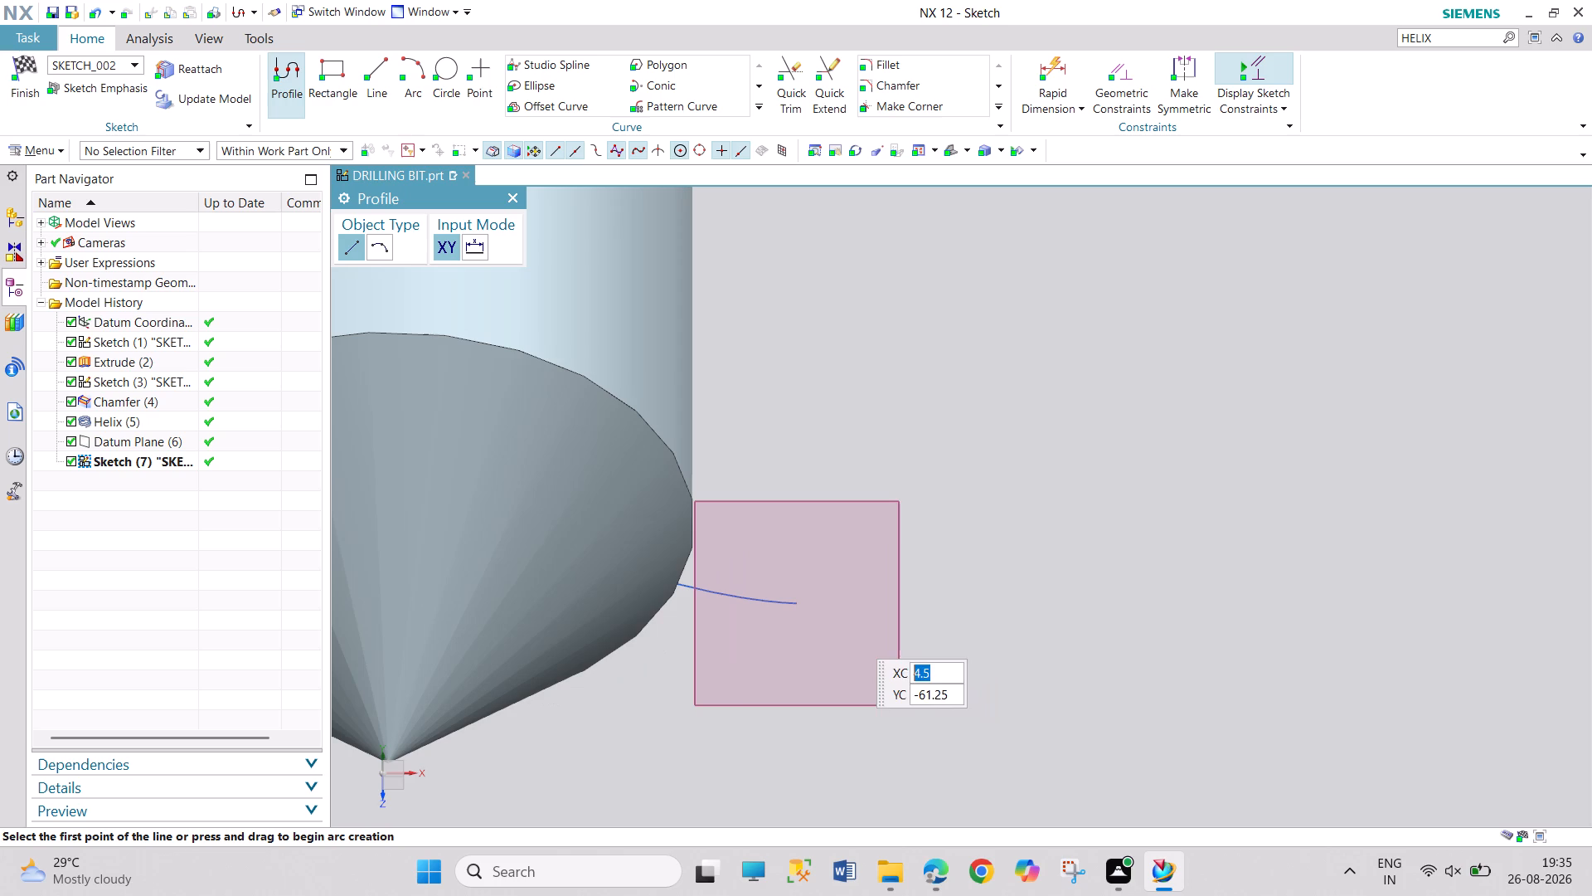
click(446, 84)
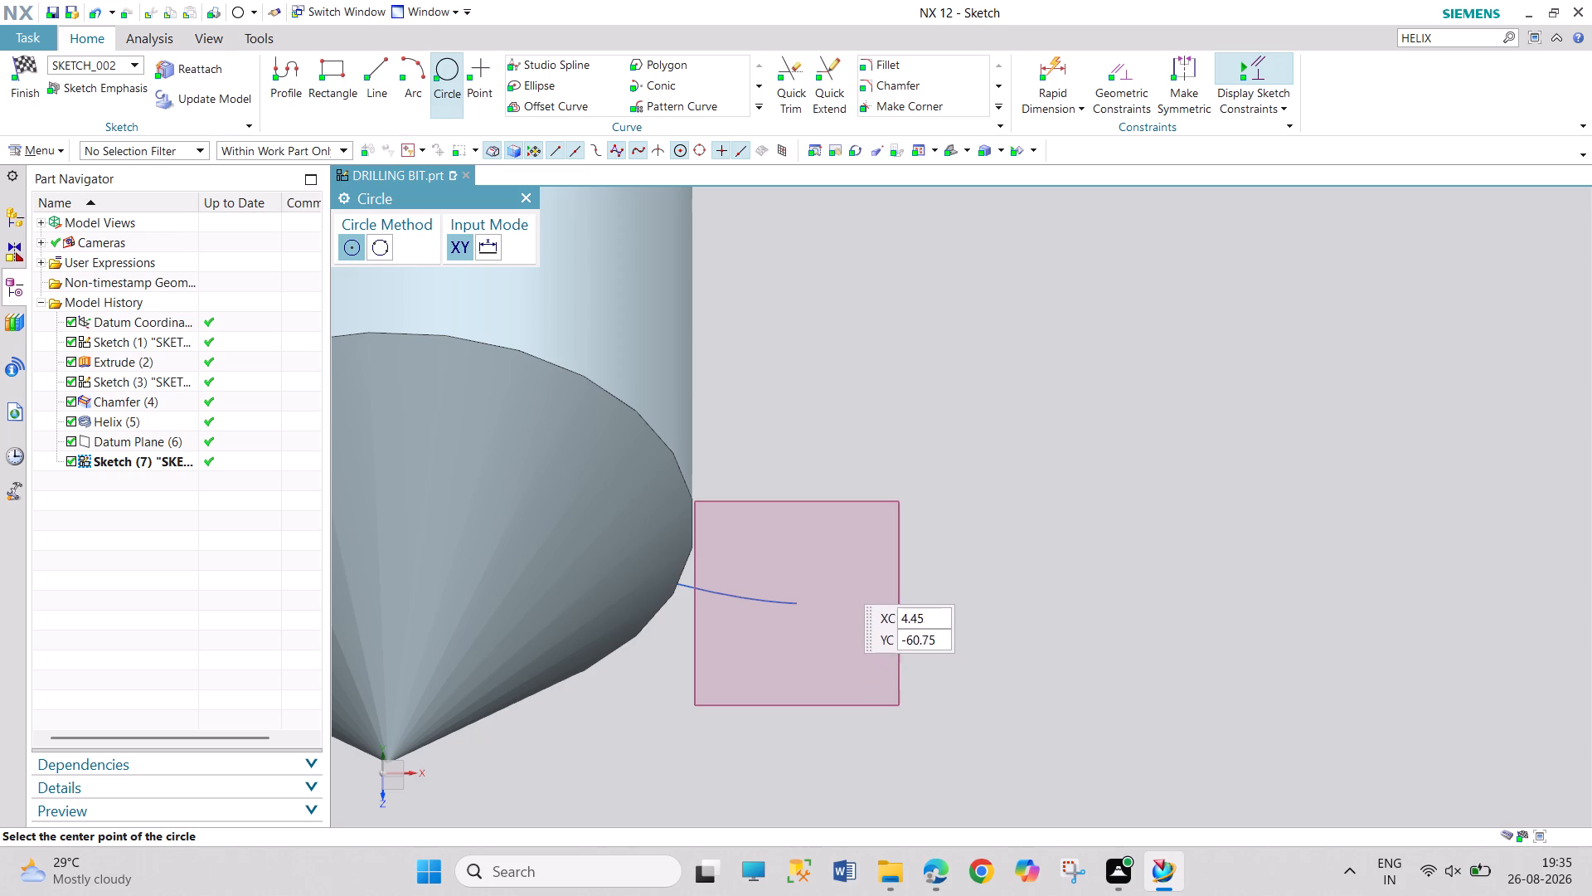
click(794, 601)
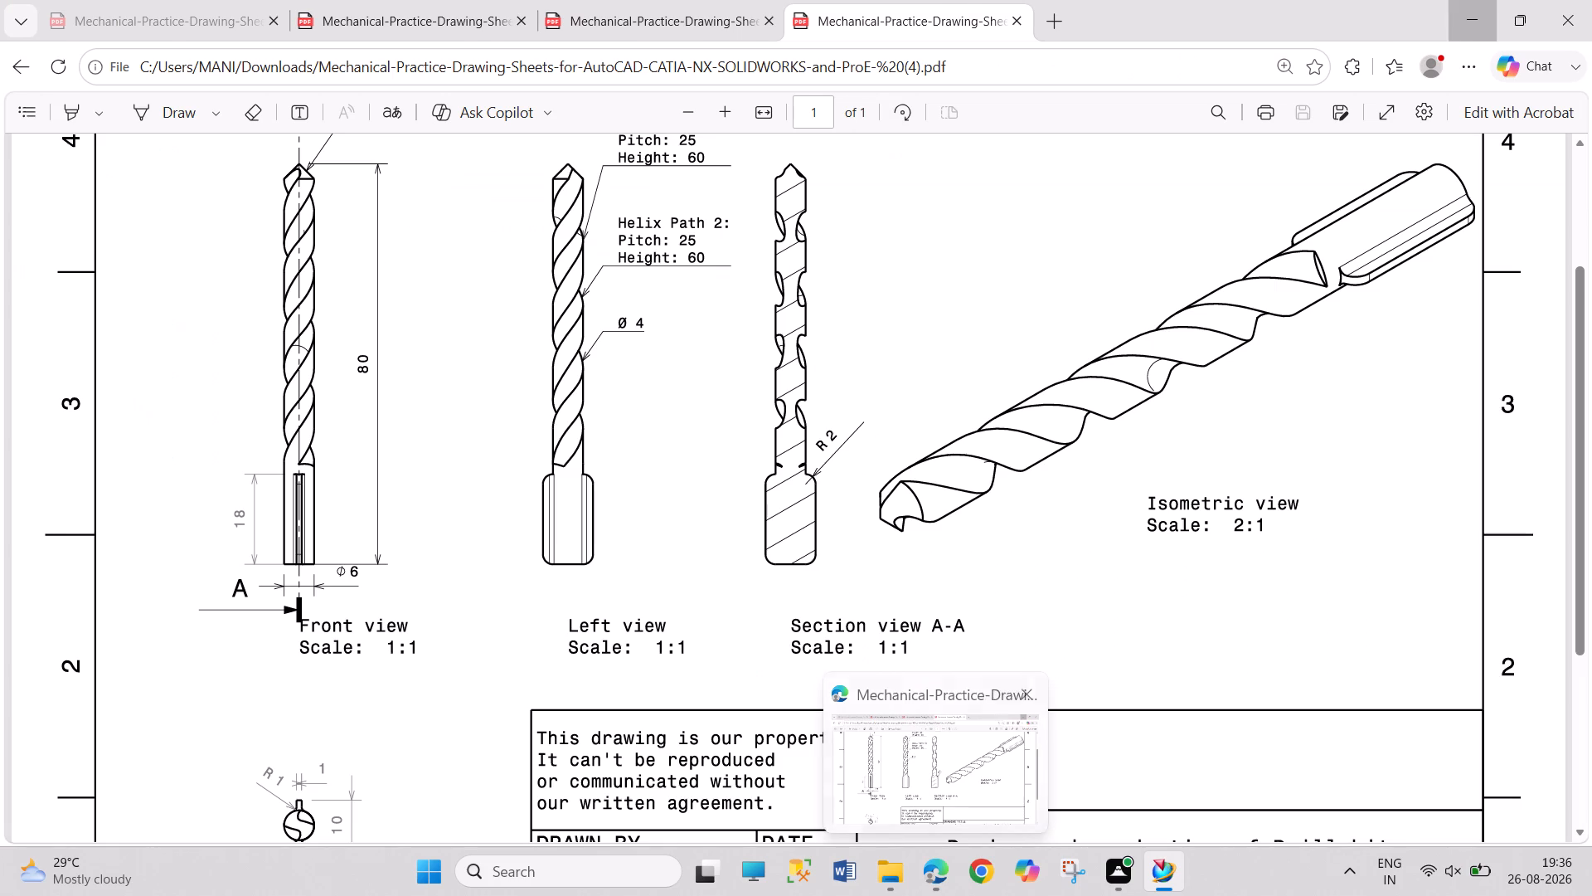
key(4)
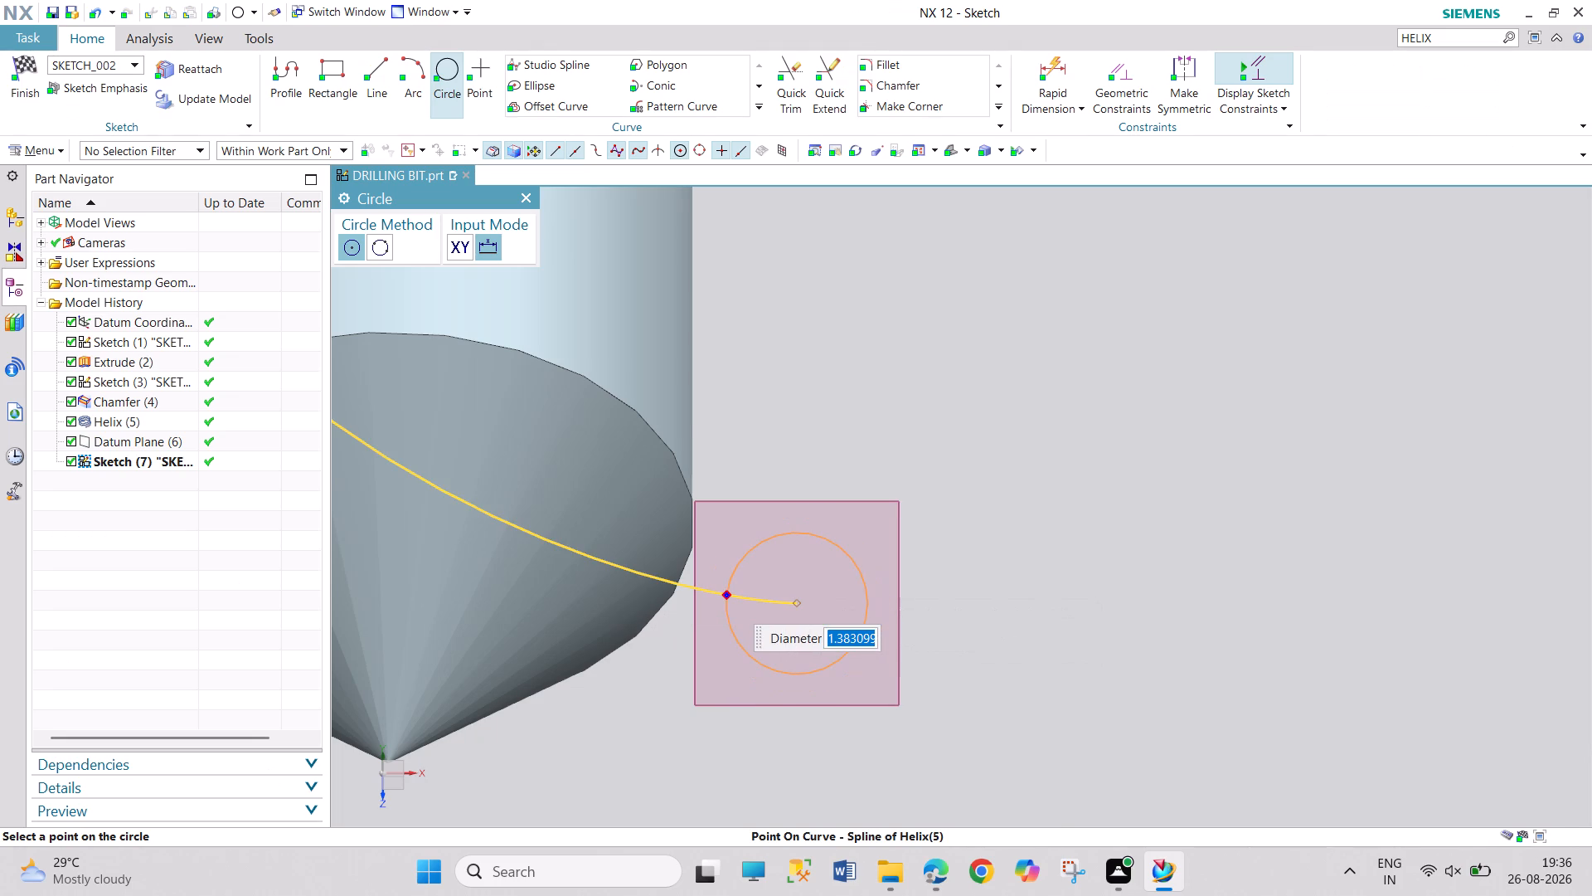
key(Return)
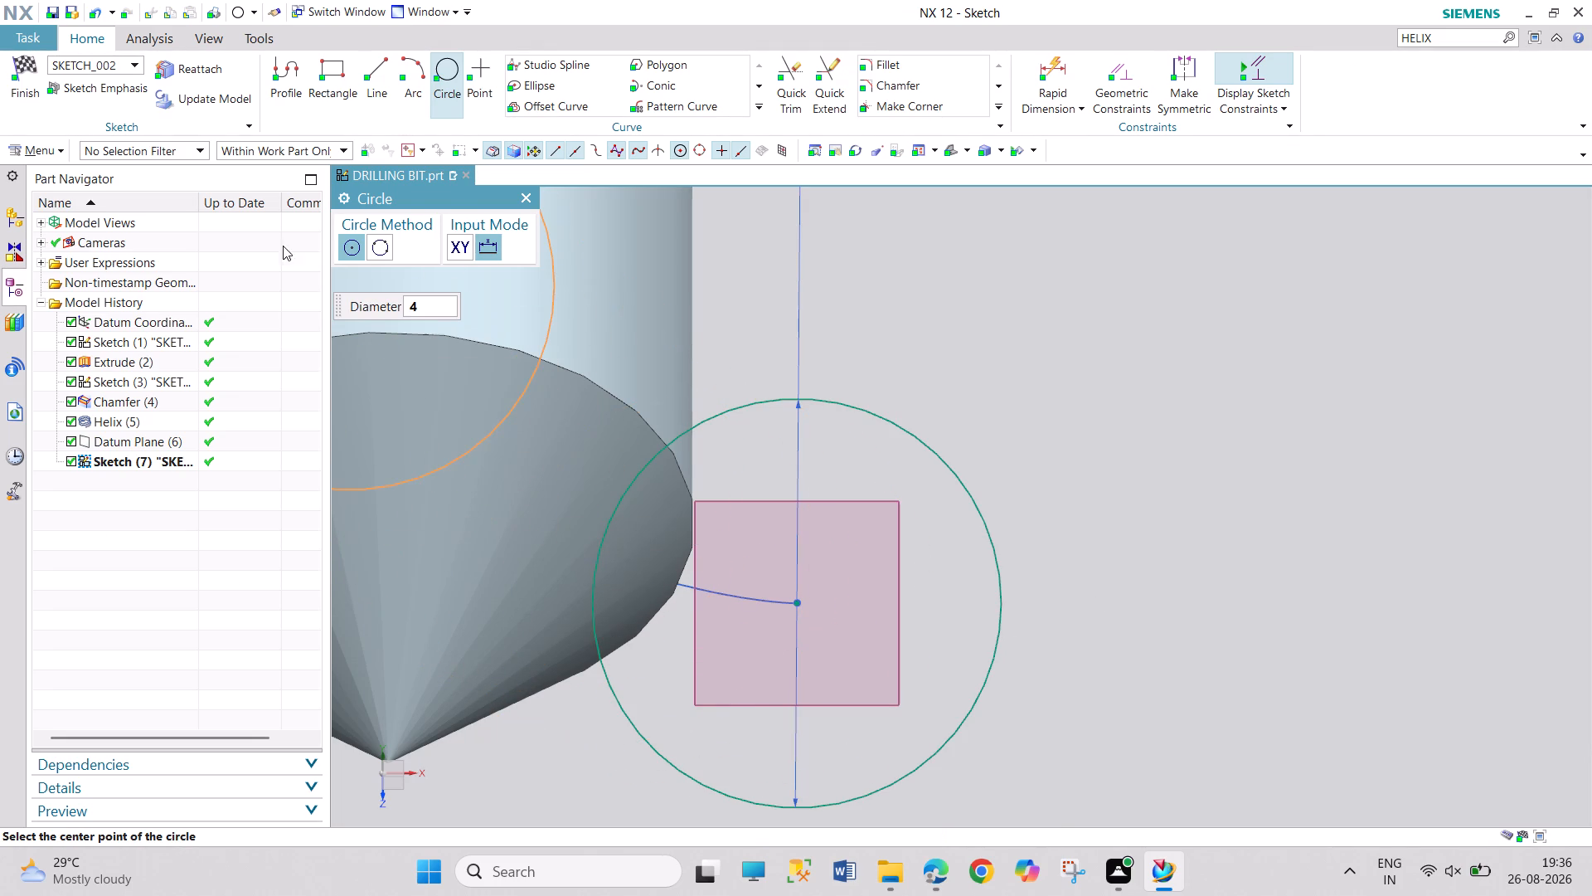
click(528, 197)
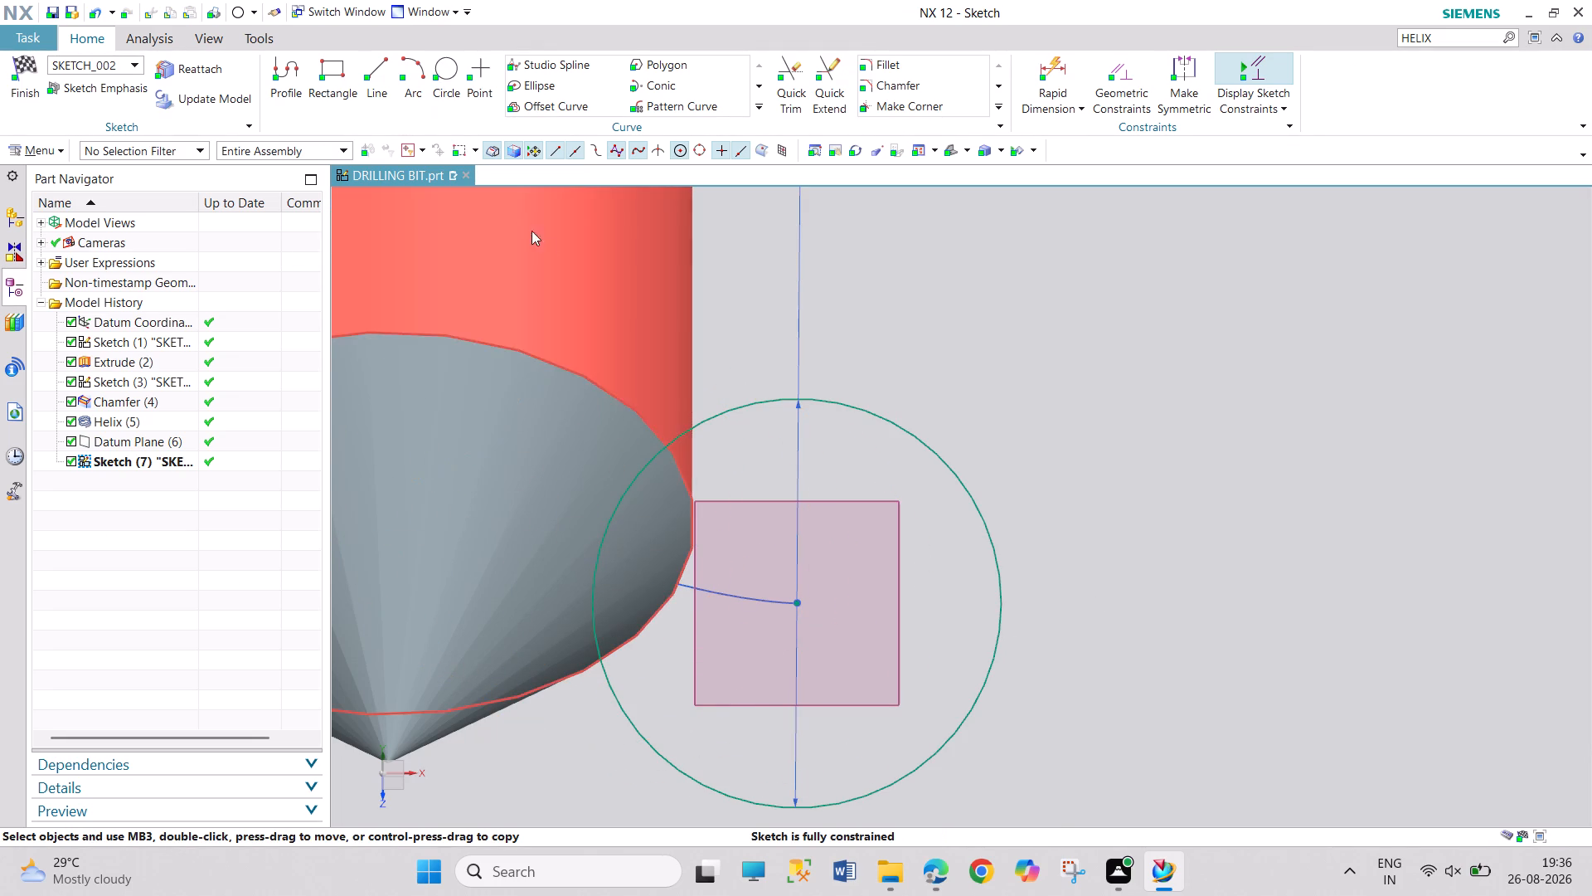
click(26, 91)
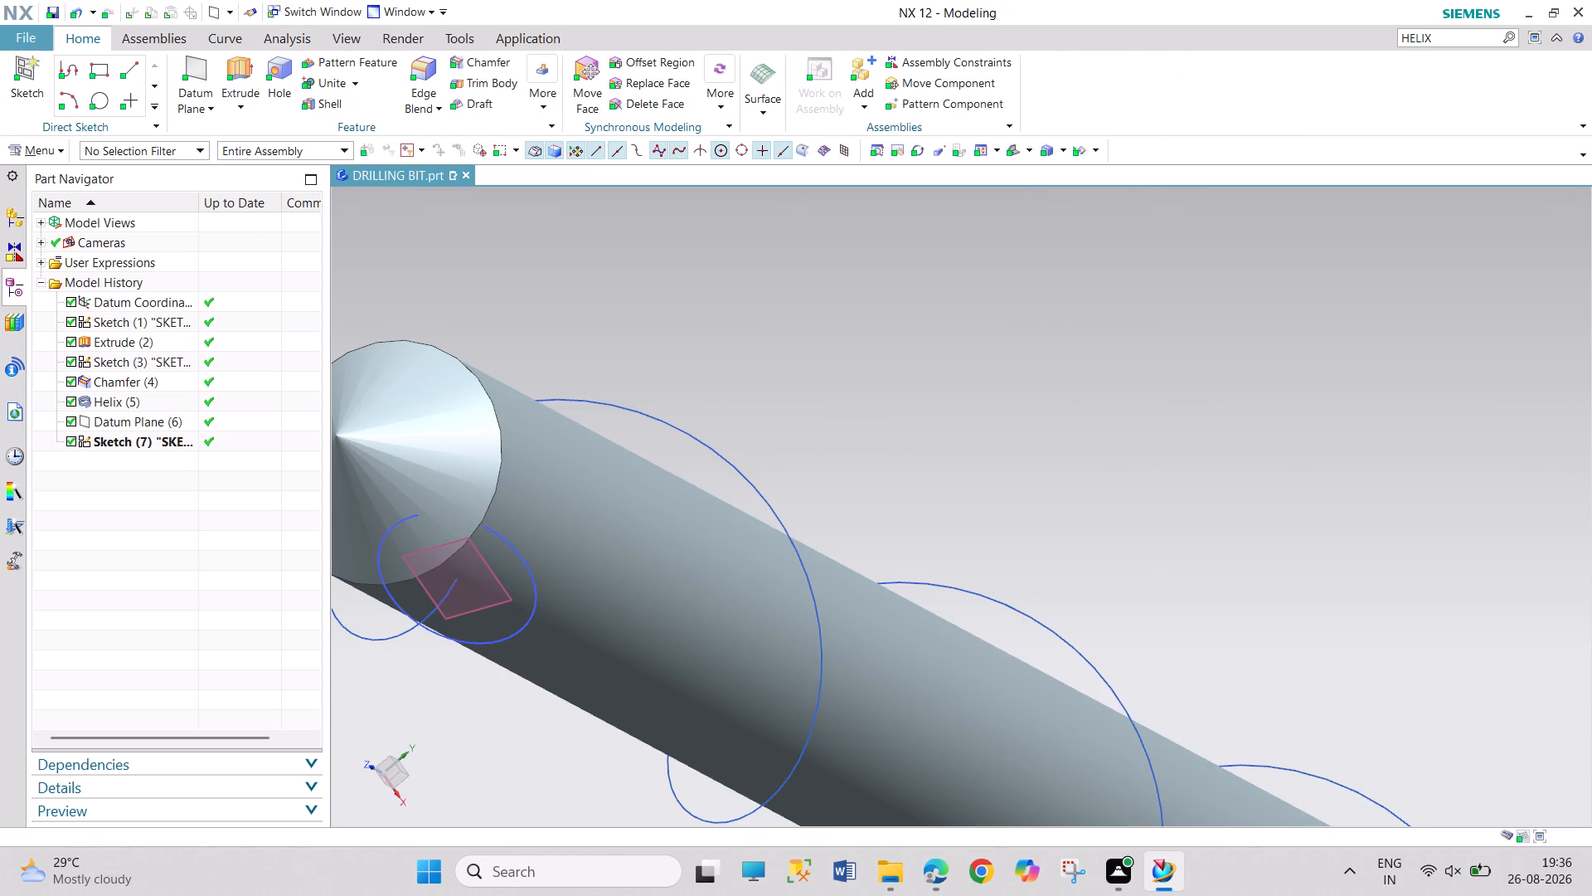
Edit the helix around the cylinder, setting its constant diameter to 6 mm.
scroll(842, 475, up, 1)
scroll(842, 475, down, 6)
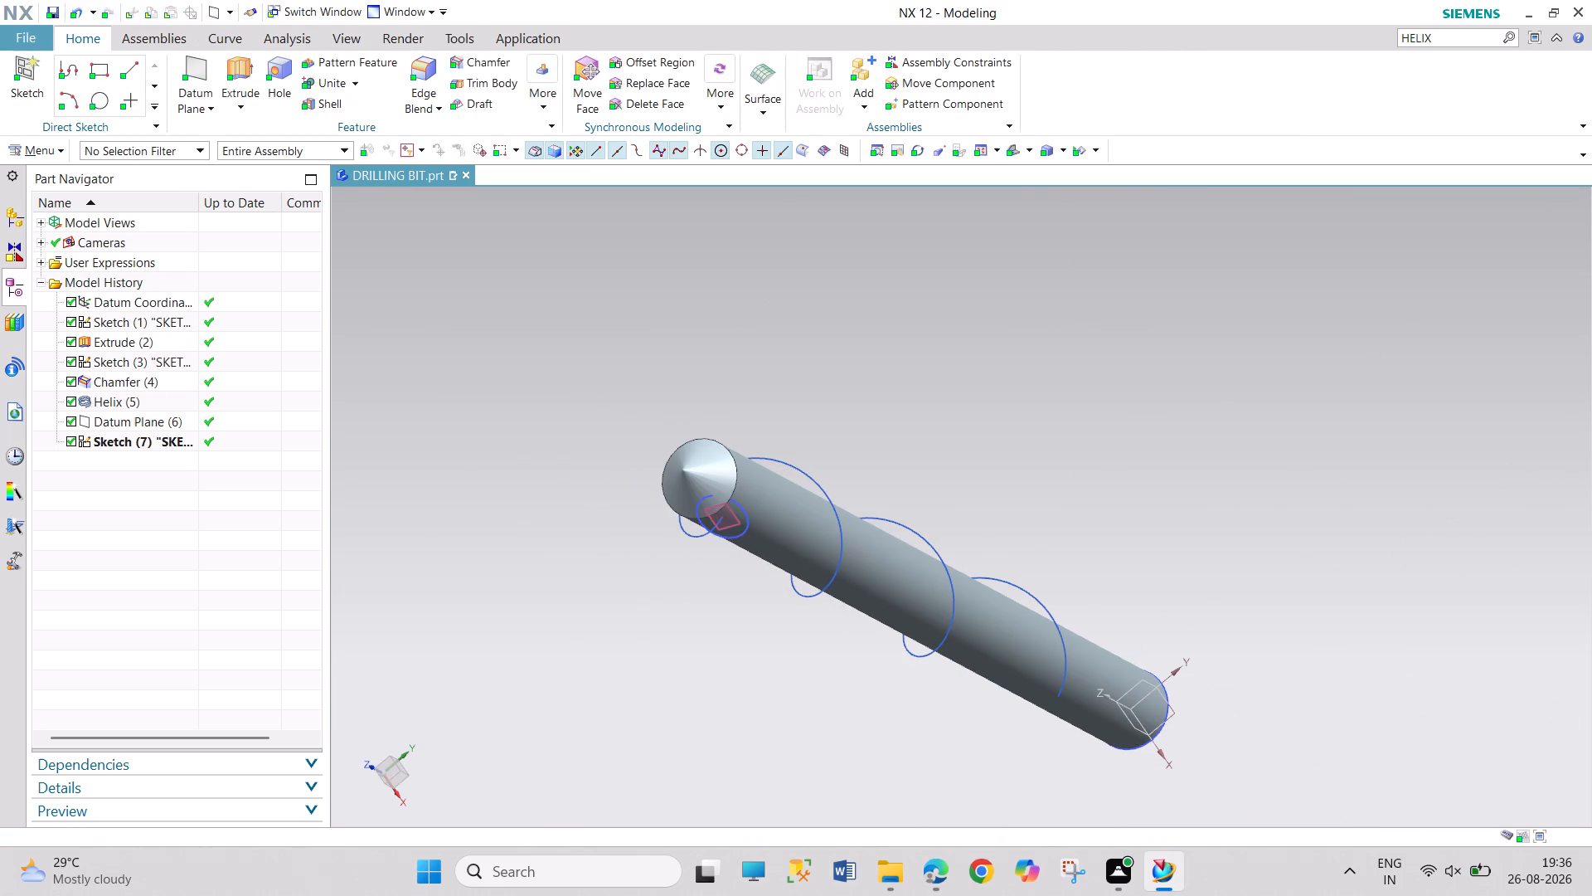
right_drag(570, 536, 655, 376)
middle_drag(562, 521, 655, 376)
middle_drag(636, 318, 720, 284)
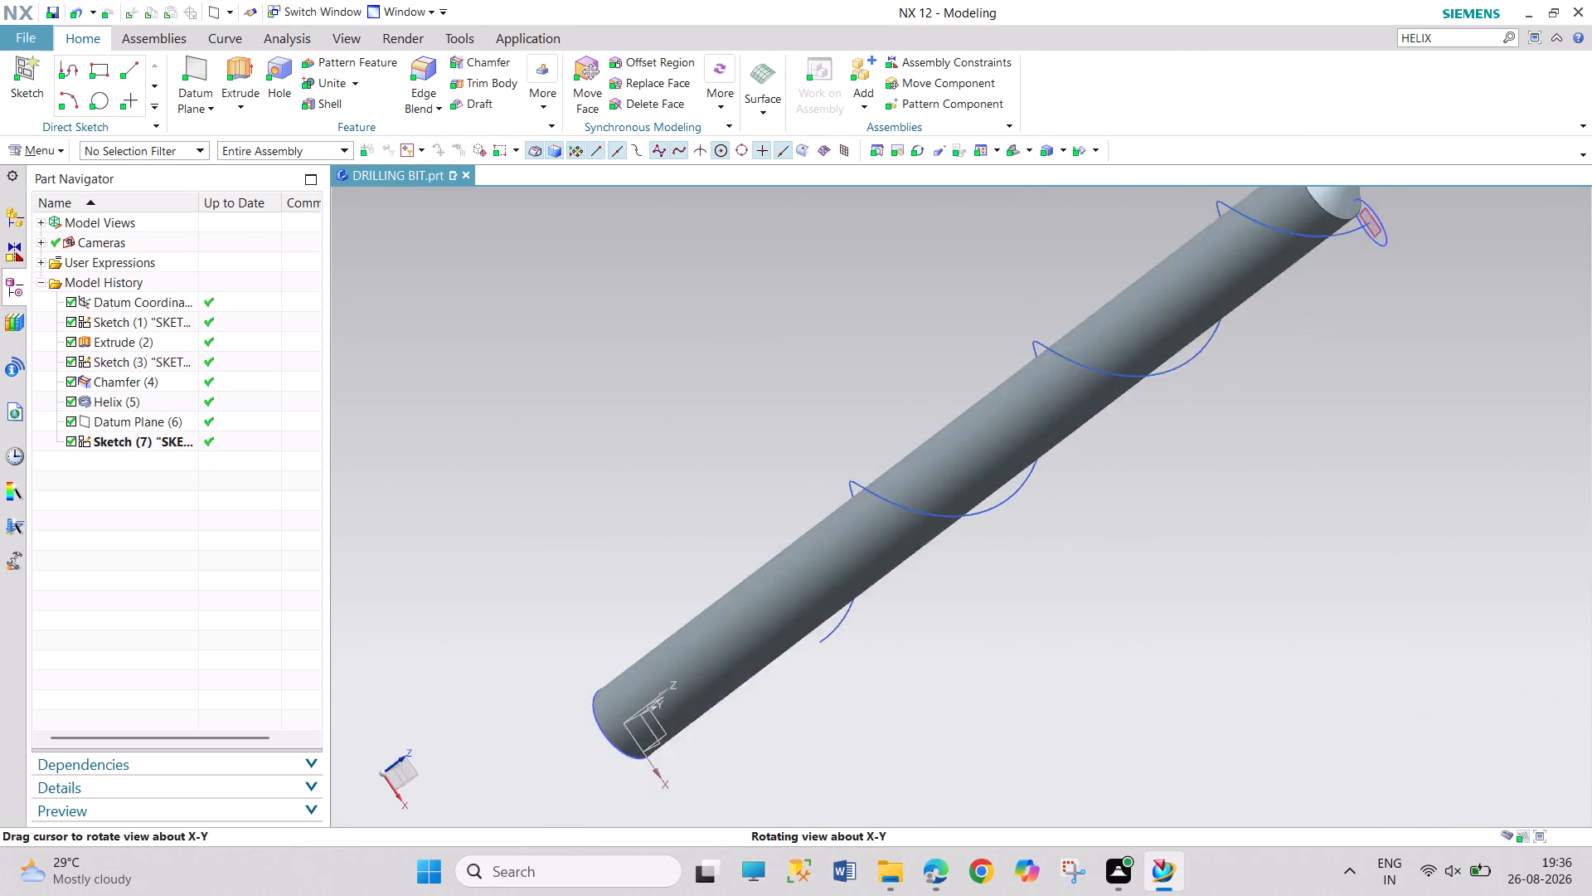
middle_drag(720, 284, 646, 288)
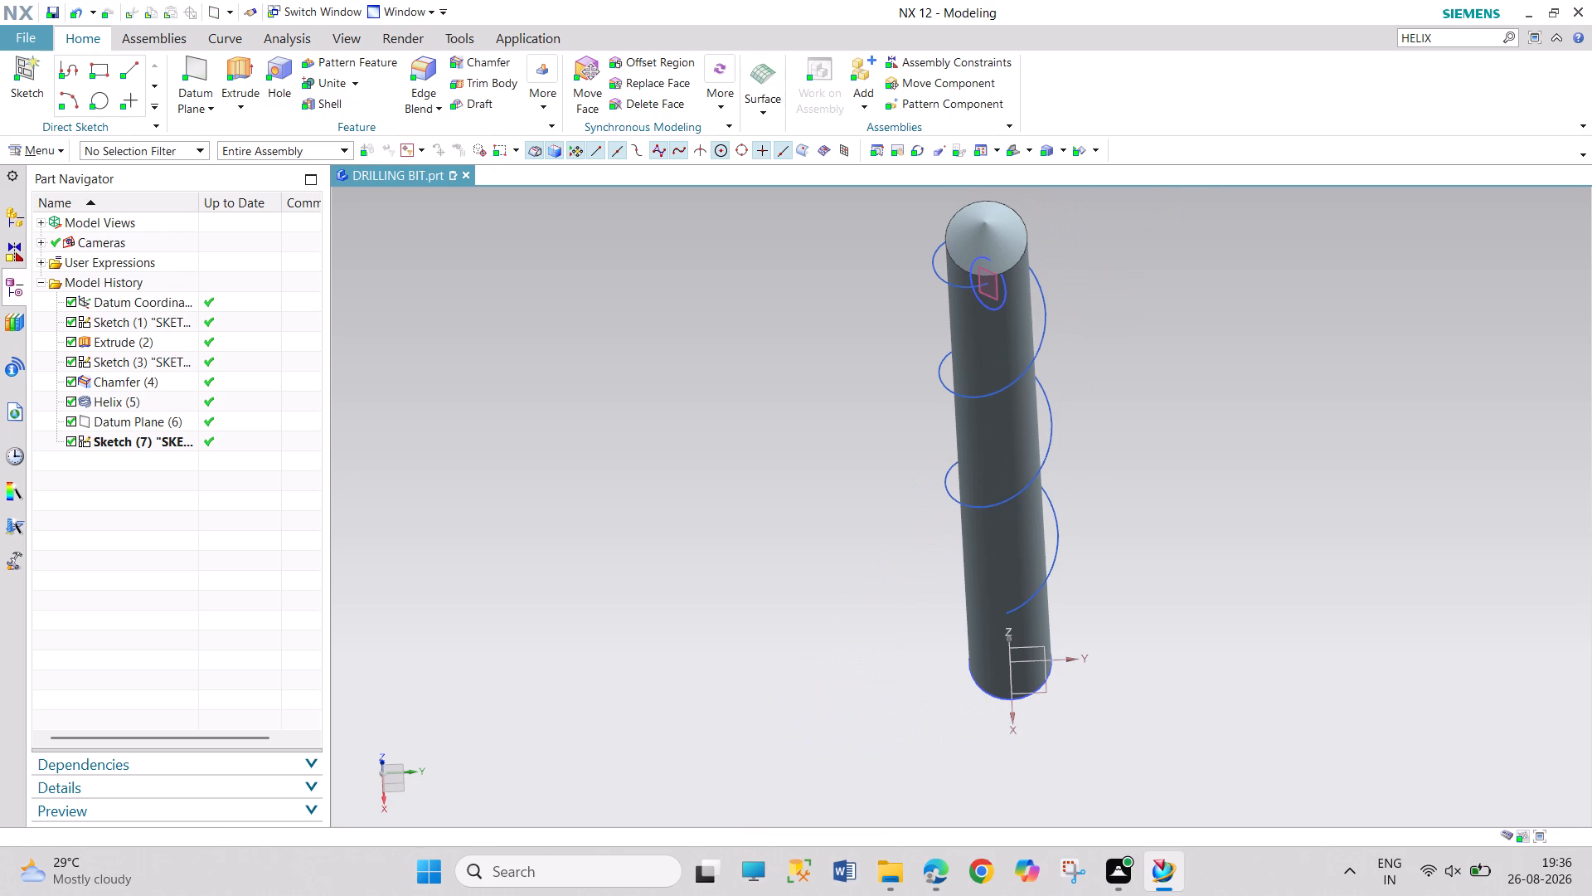
middle_drag(1164, 390, 1158, 377)
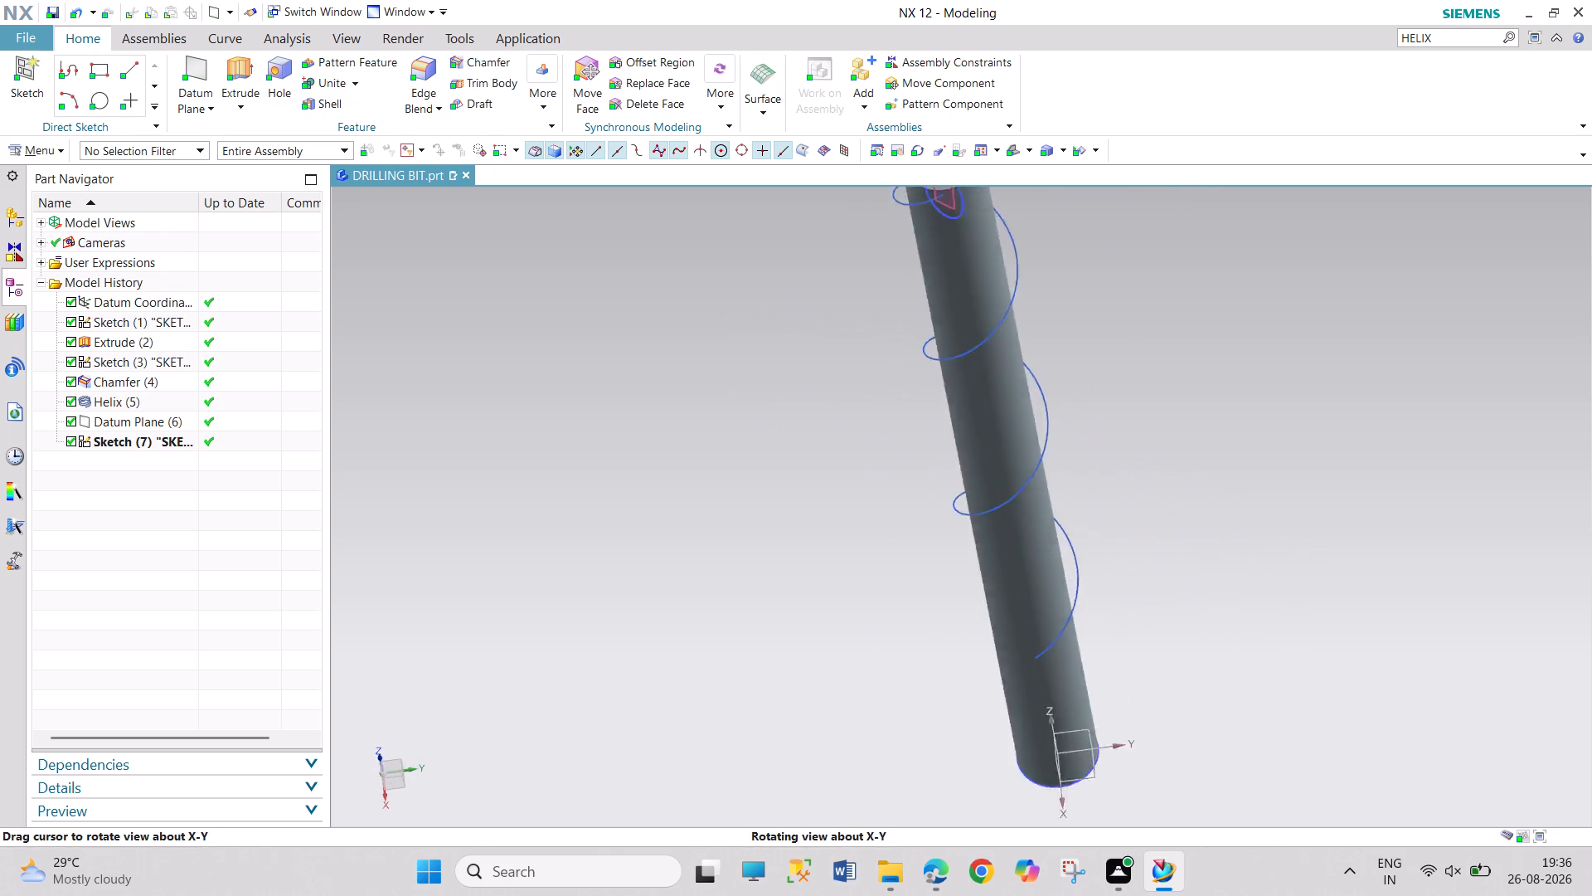
middle_drag(1158, 377, 1167, 373)
right_click(1055, 421)
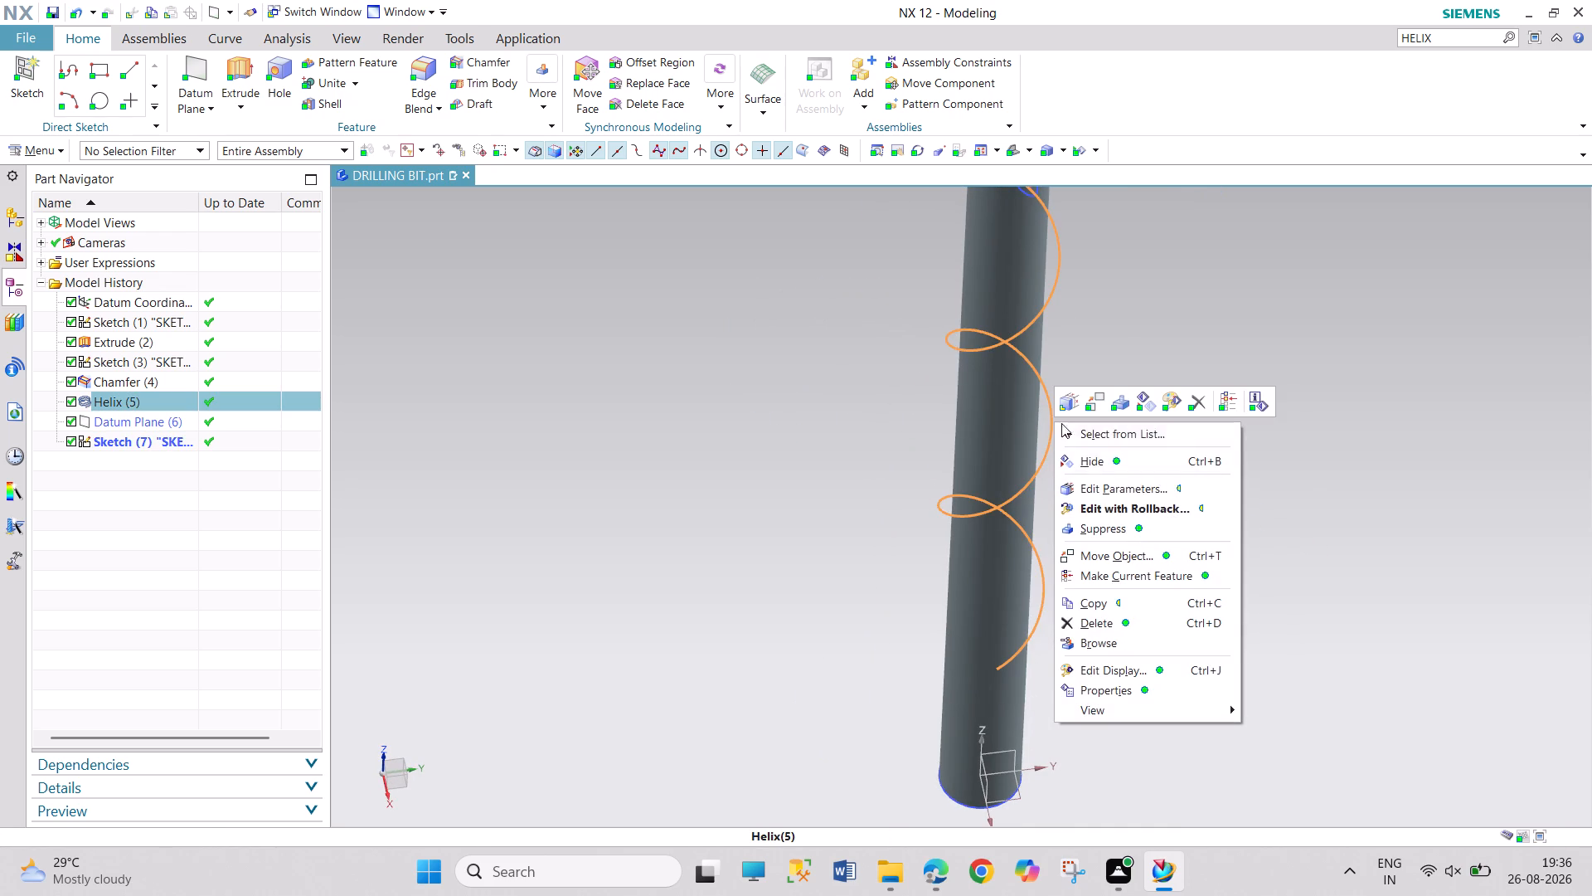
click(1090, 504)
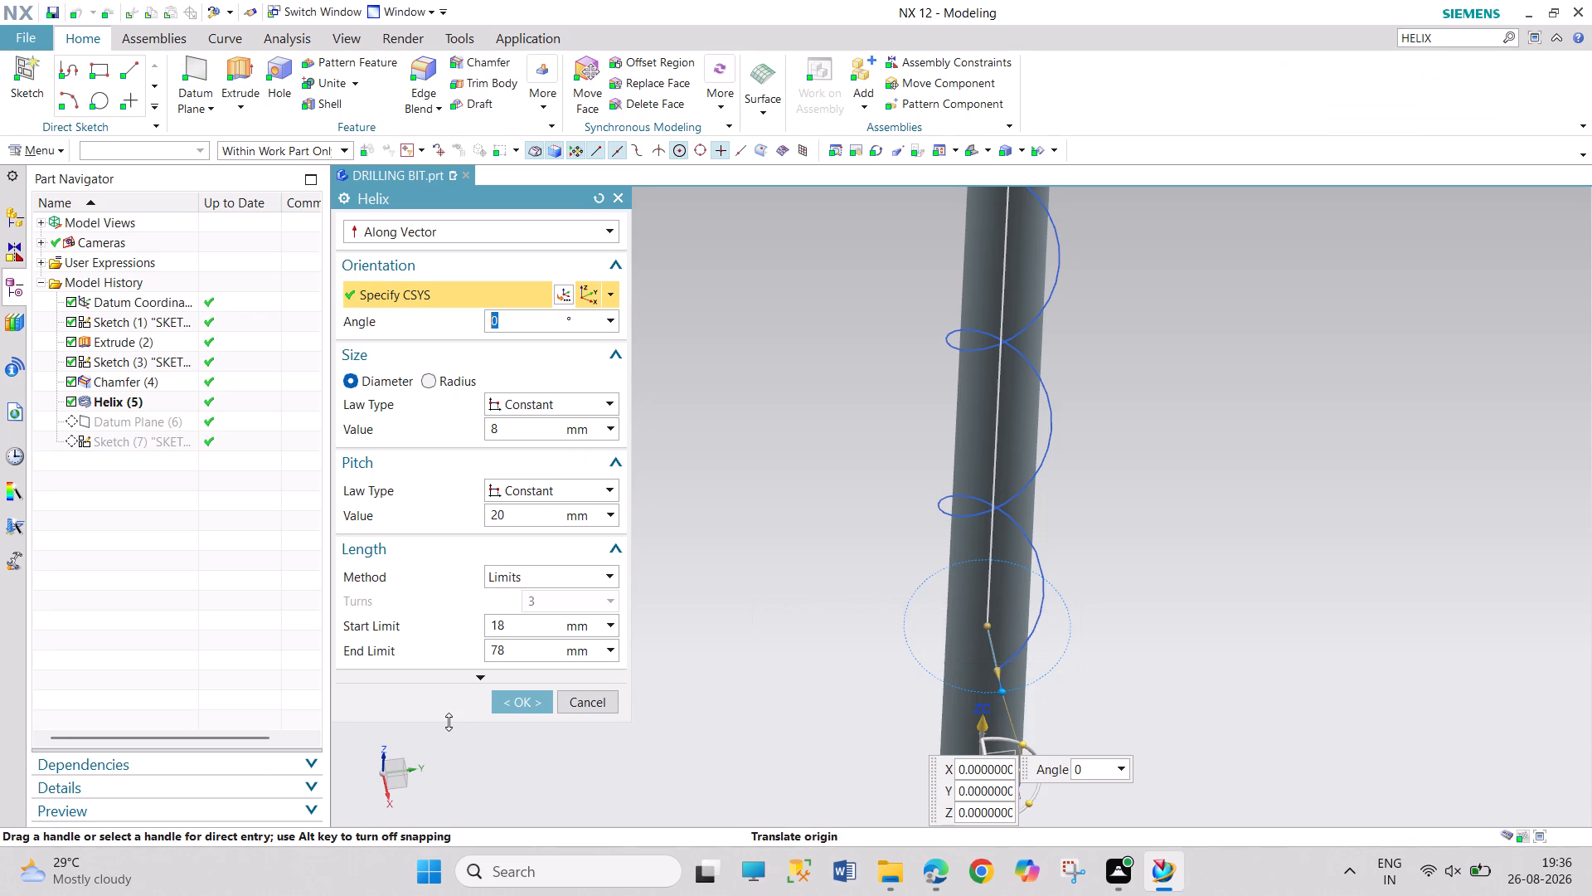
double_click(519, 433)
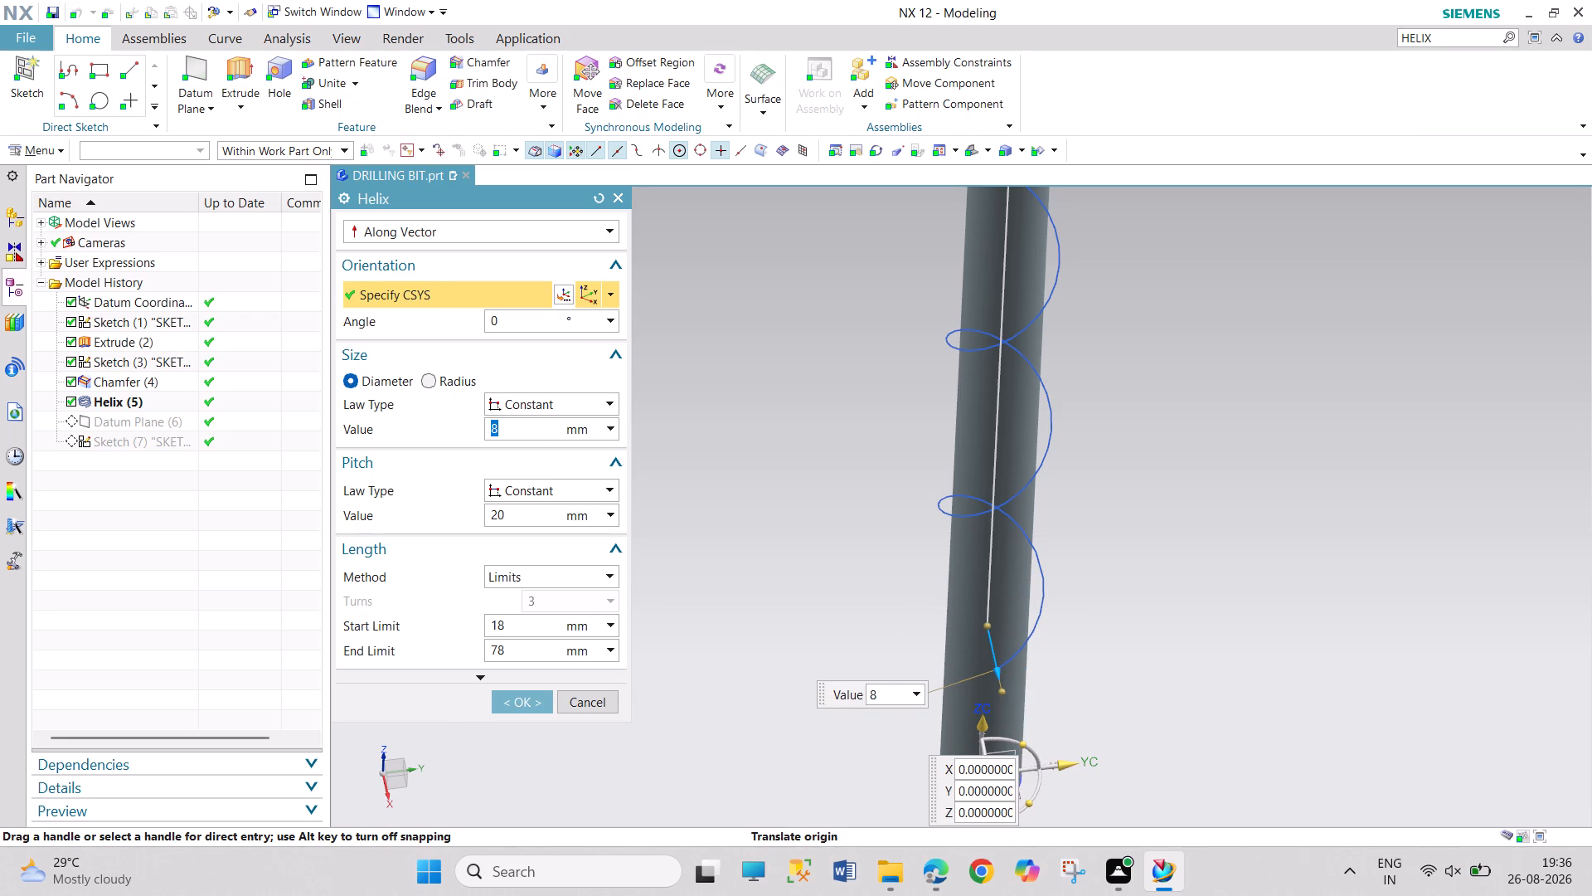
key(6)
key(Return)
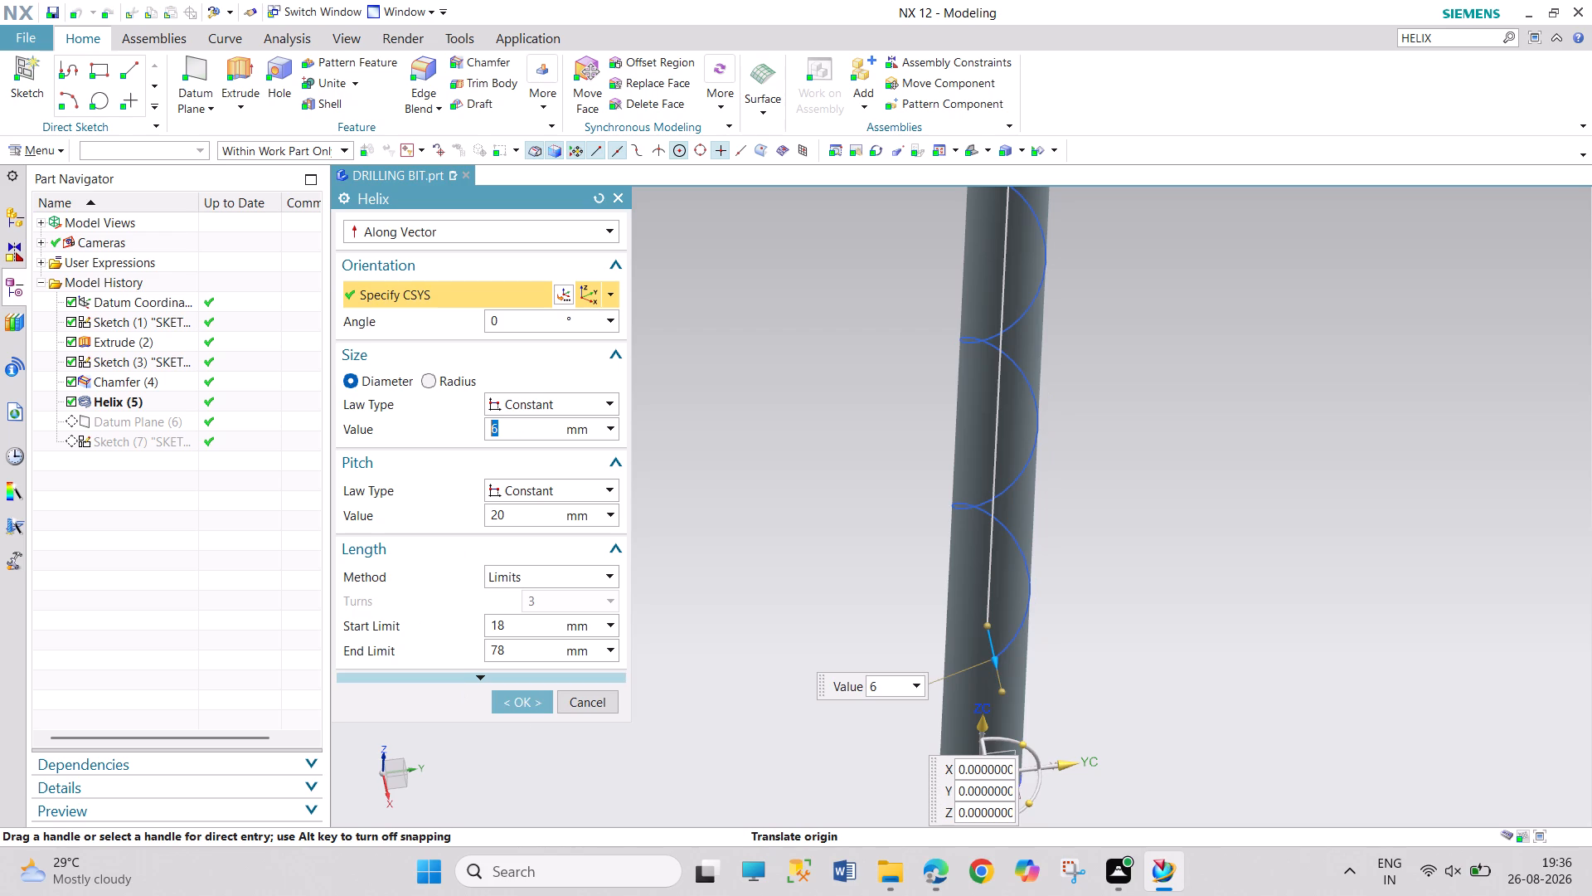
click(524, 709)
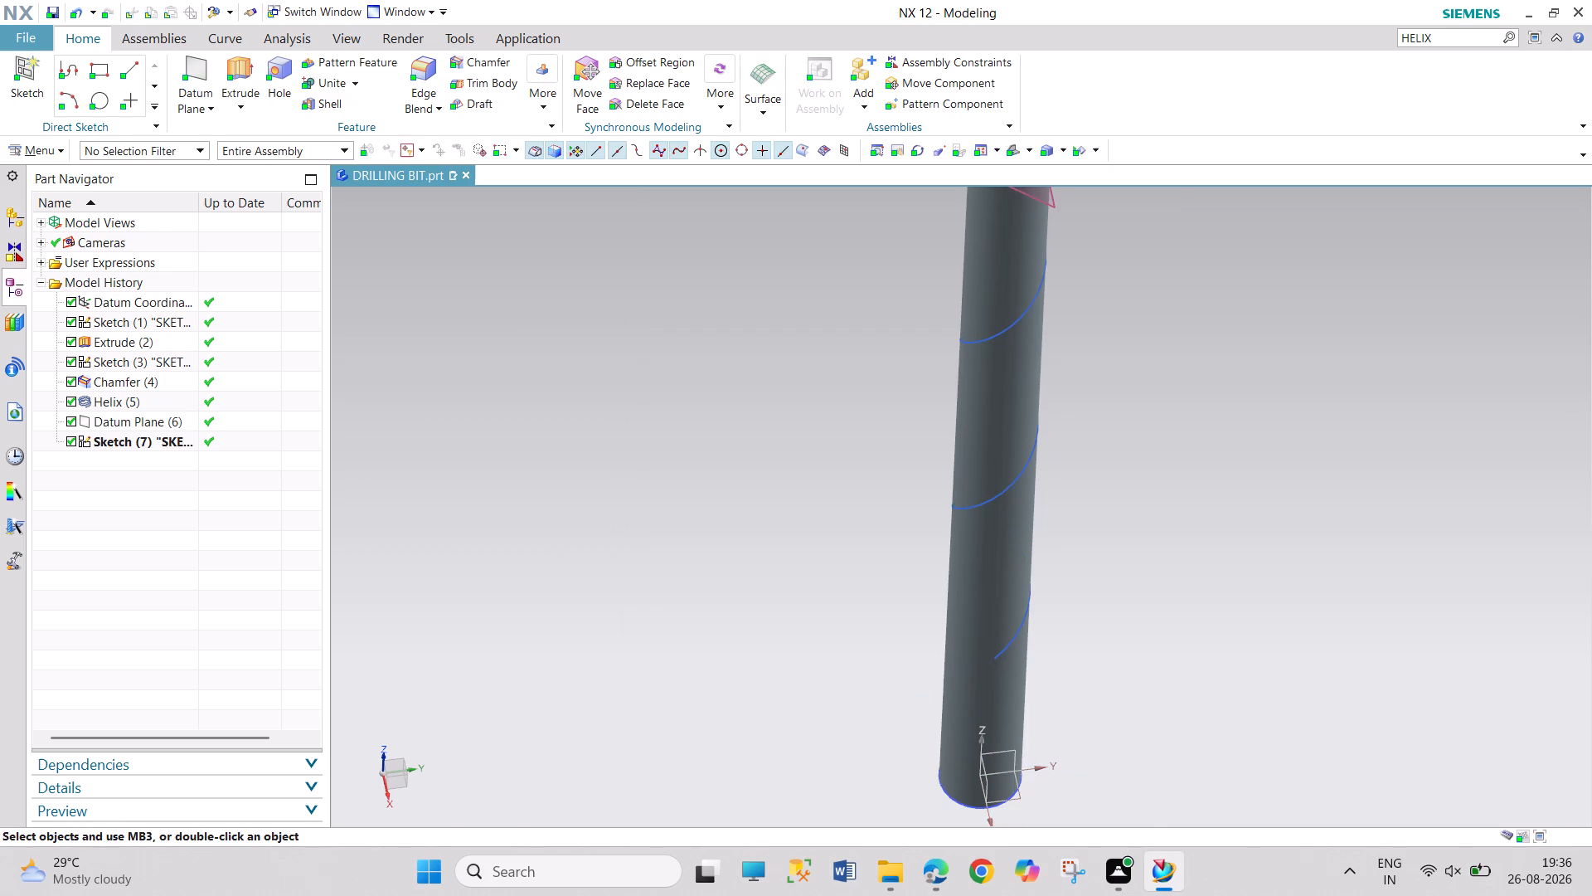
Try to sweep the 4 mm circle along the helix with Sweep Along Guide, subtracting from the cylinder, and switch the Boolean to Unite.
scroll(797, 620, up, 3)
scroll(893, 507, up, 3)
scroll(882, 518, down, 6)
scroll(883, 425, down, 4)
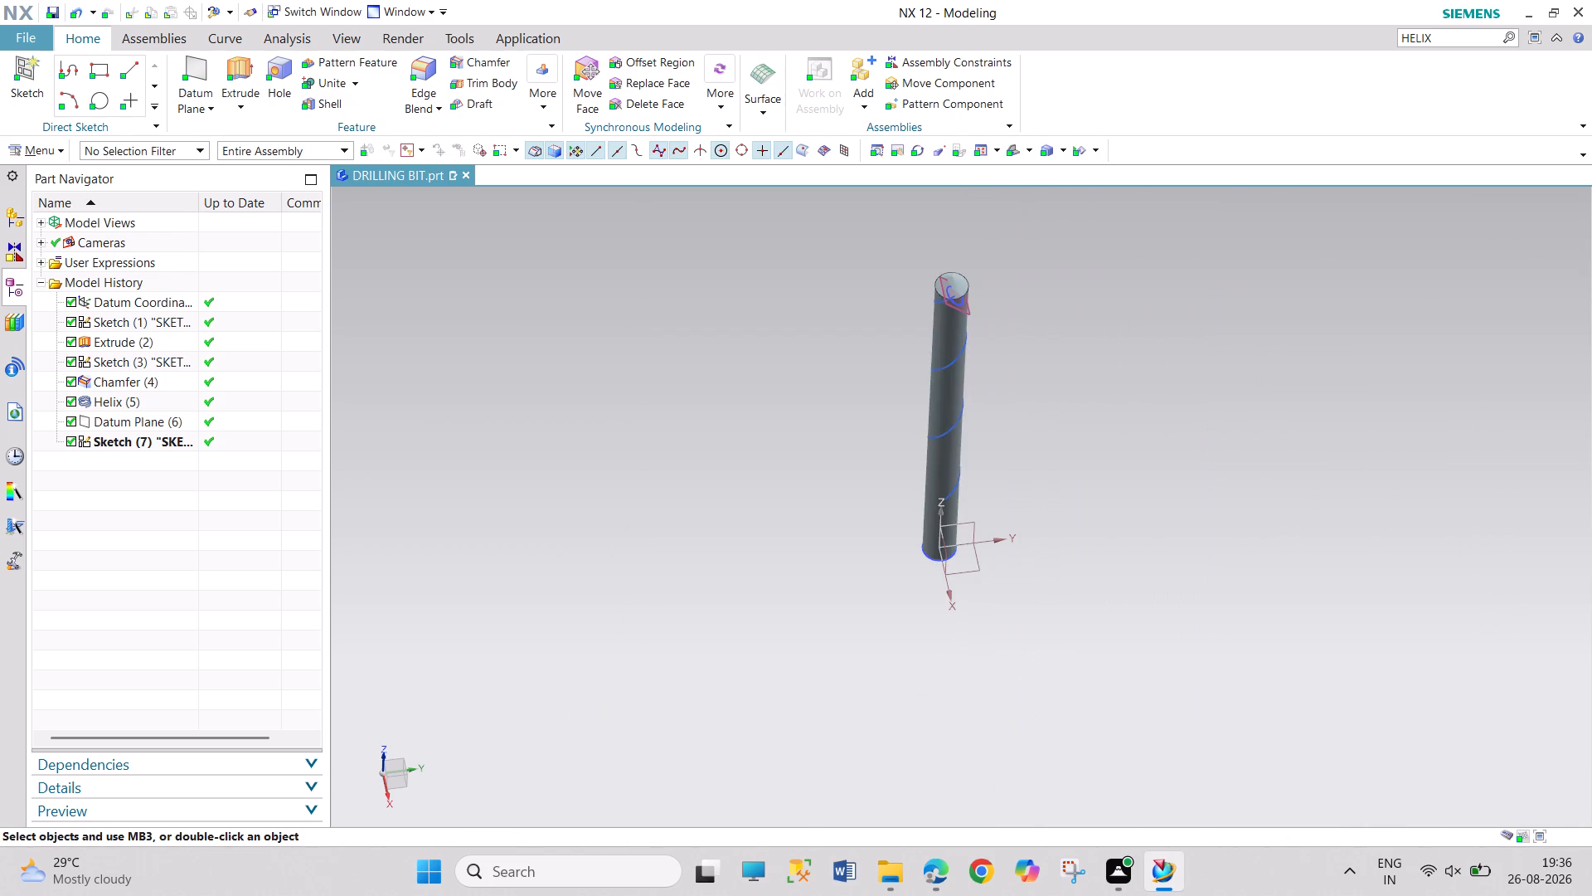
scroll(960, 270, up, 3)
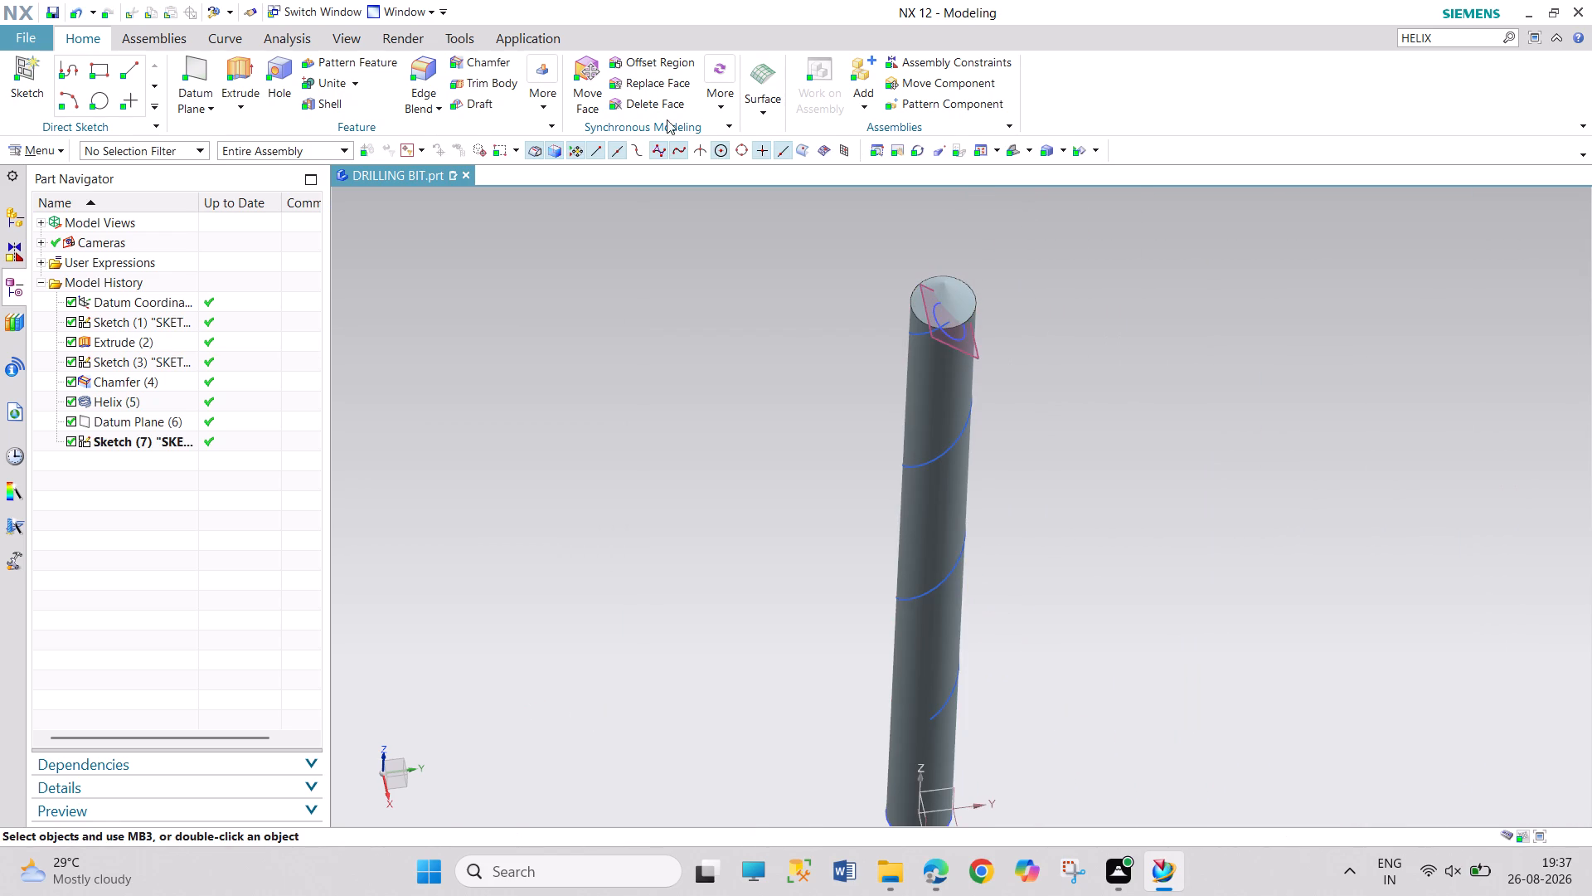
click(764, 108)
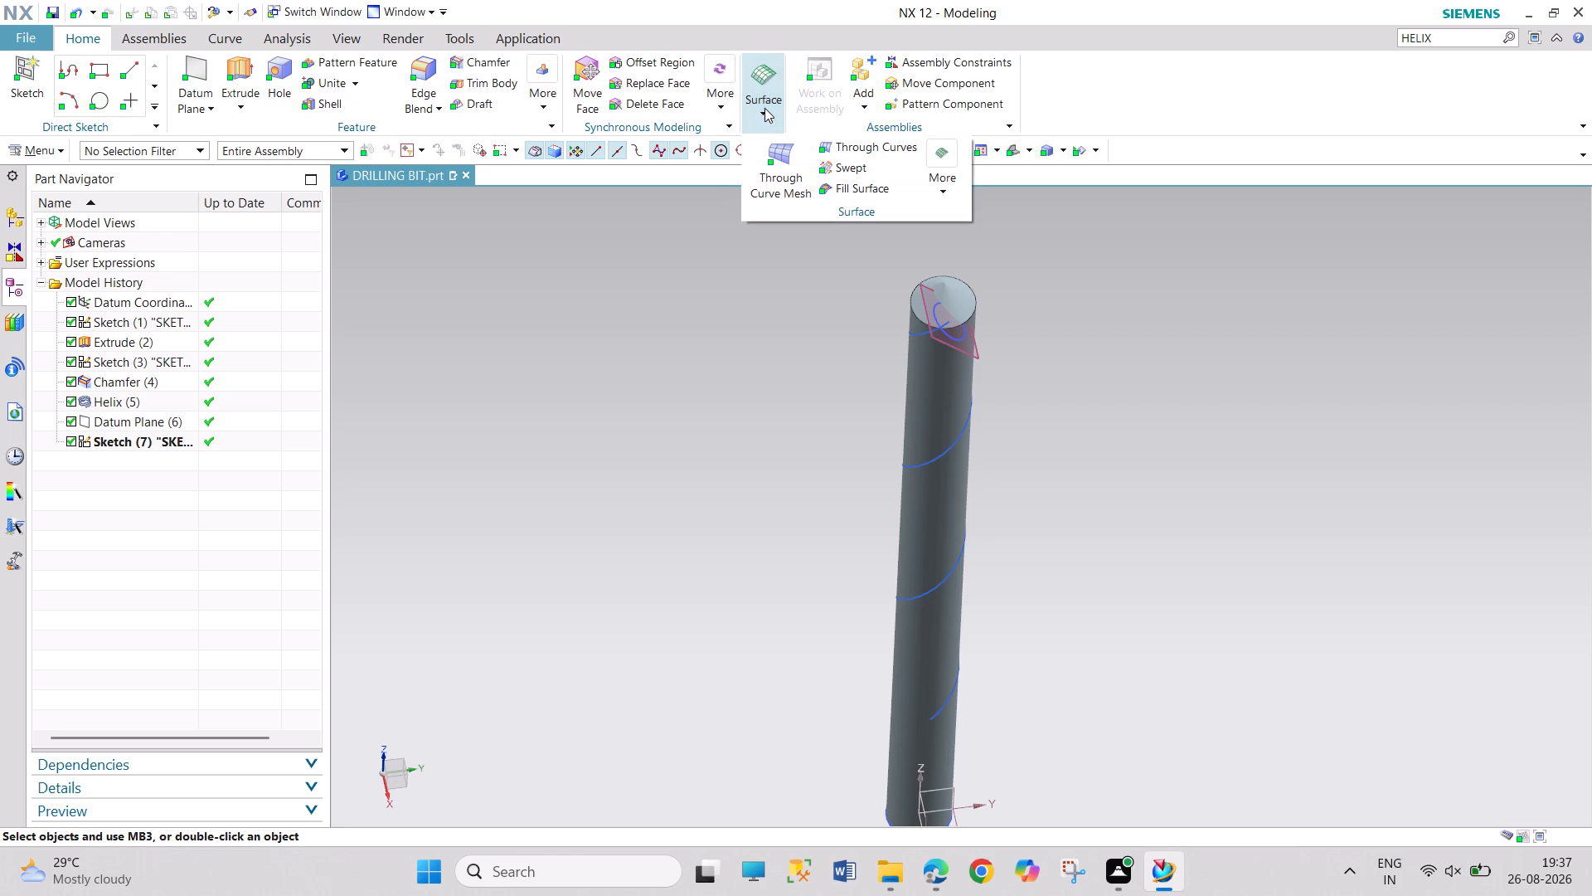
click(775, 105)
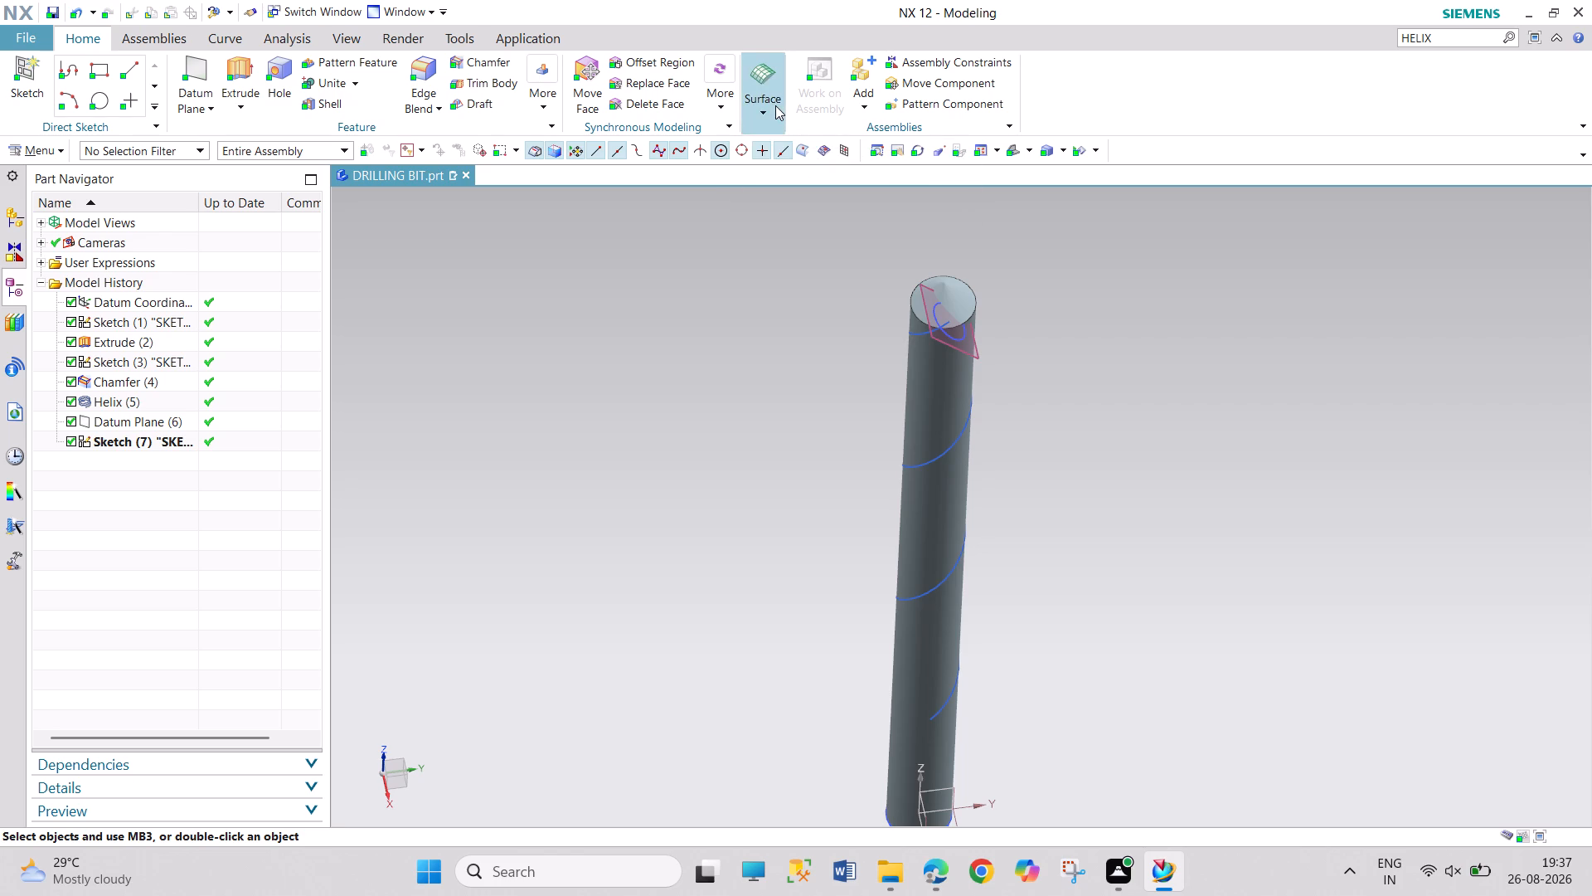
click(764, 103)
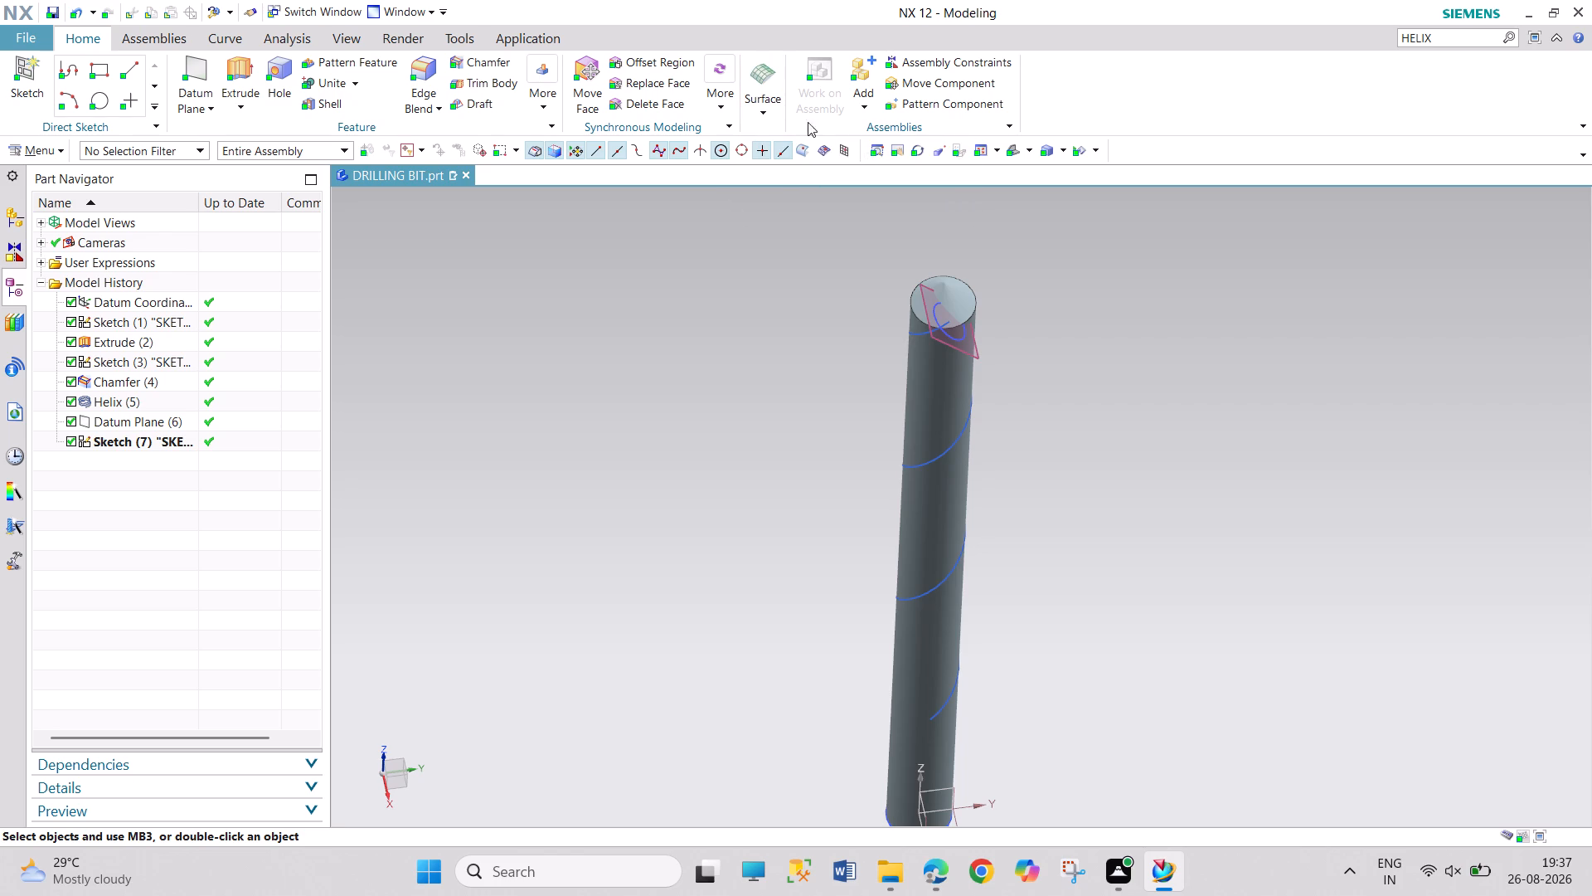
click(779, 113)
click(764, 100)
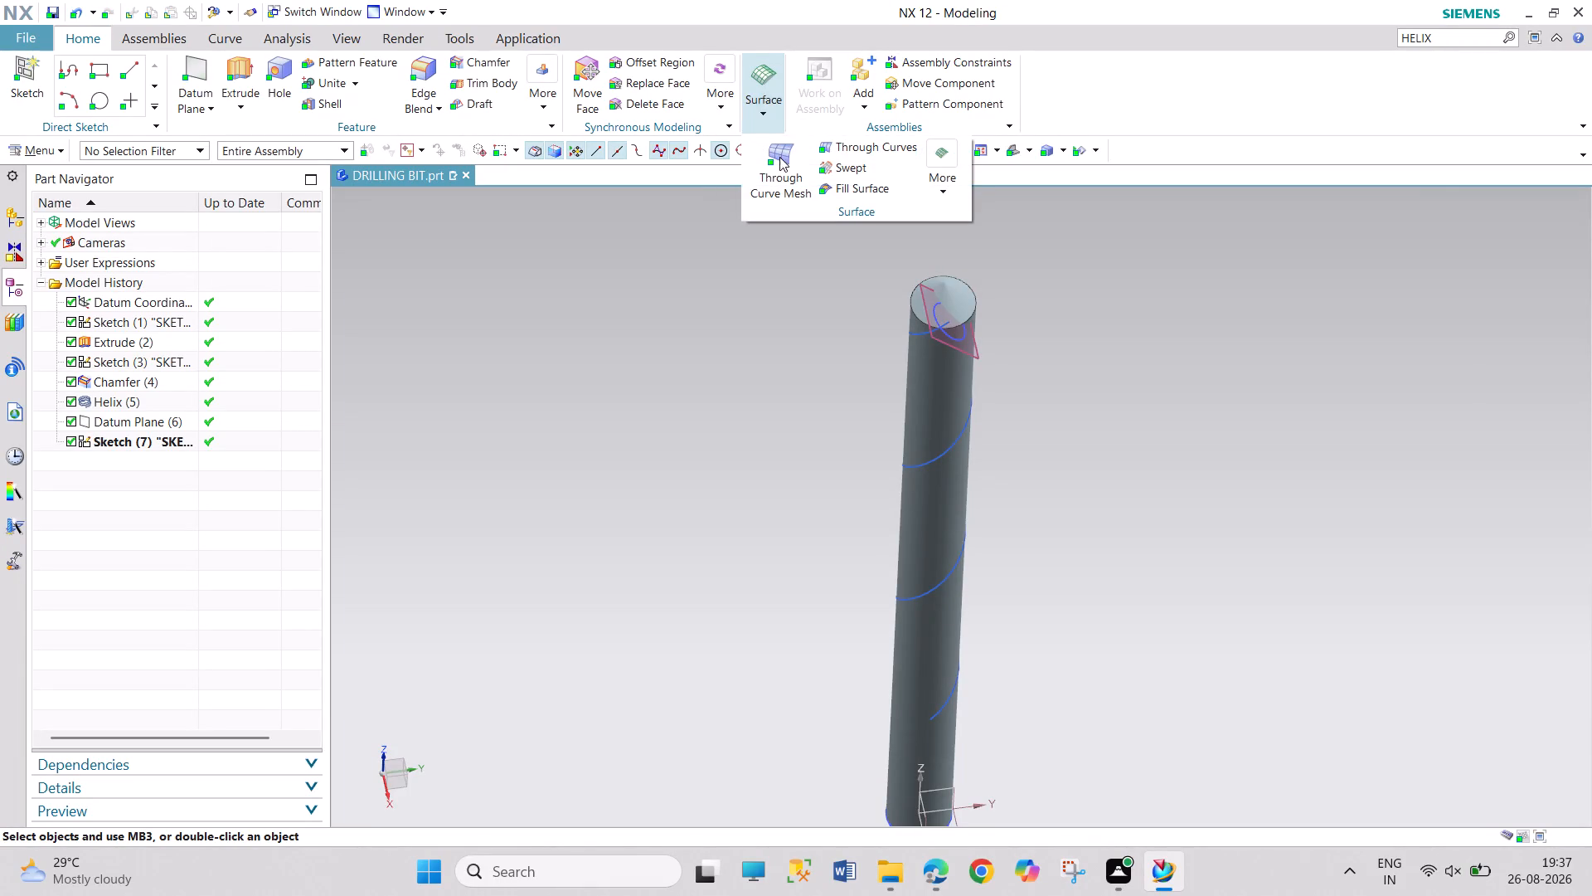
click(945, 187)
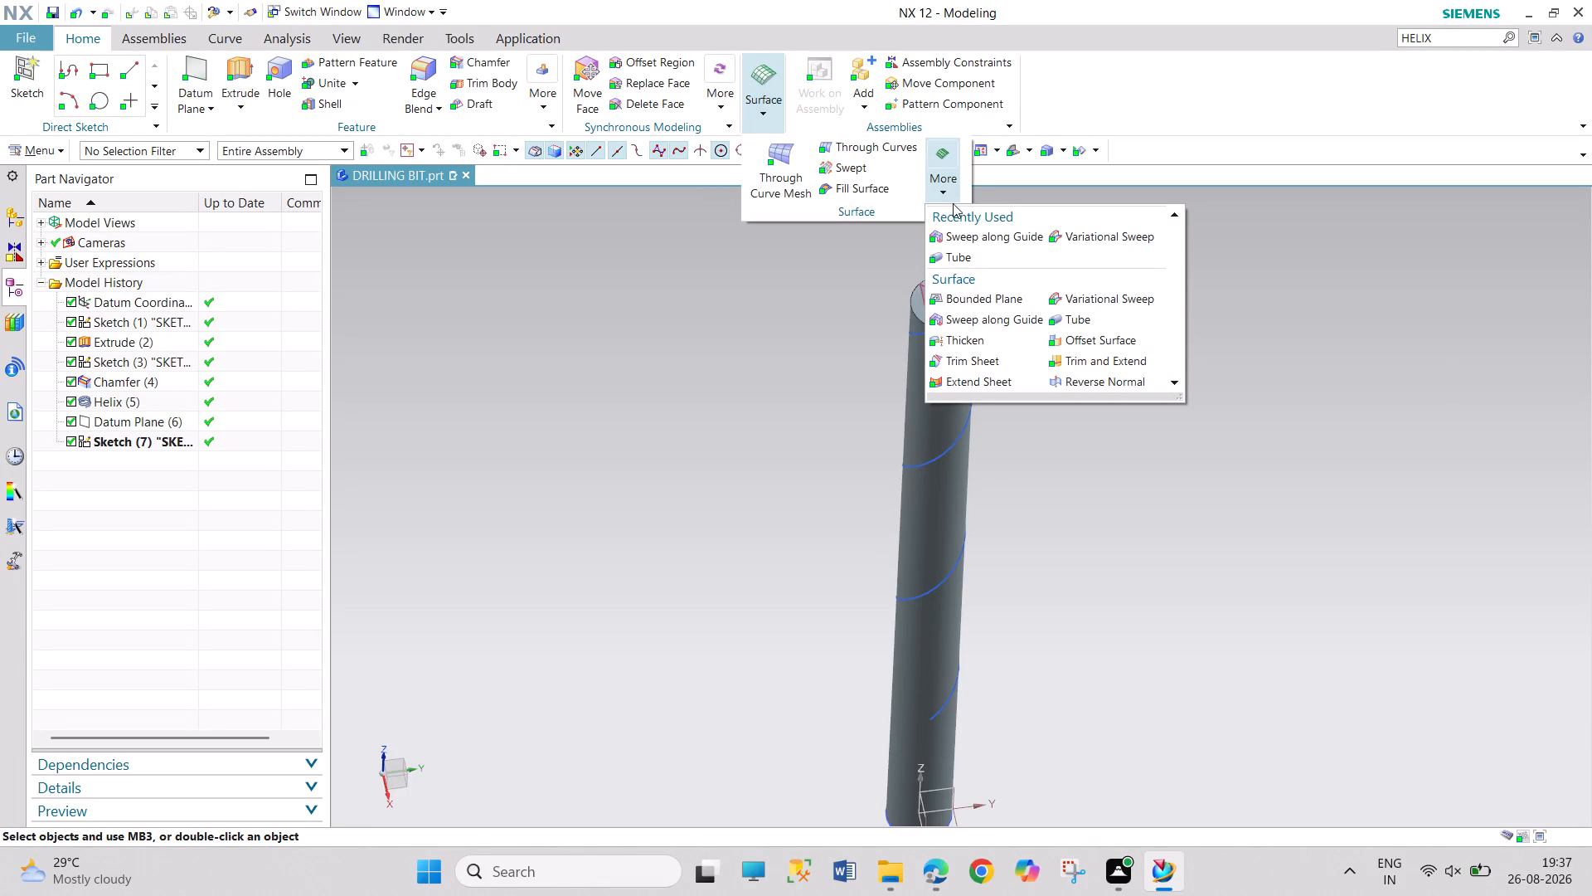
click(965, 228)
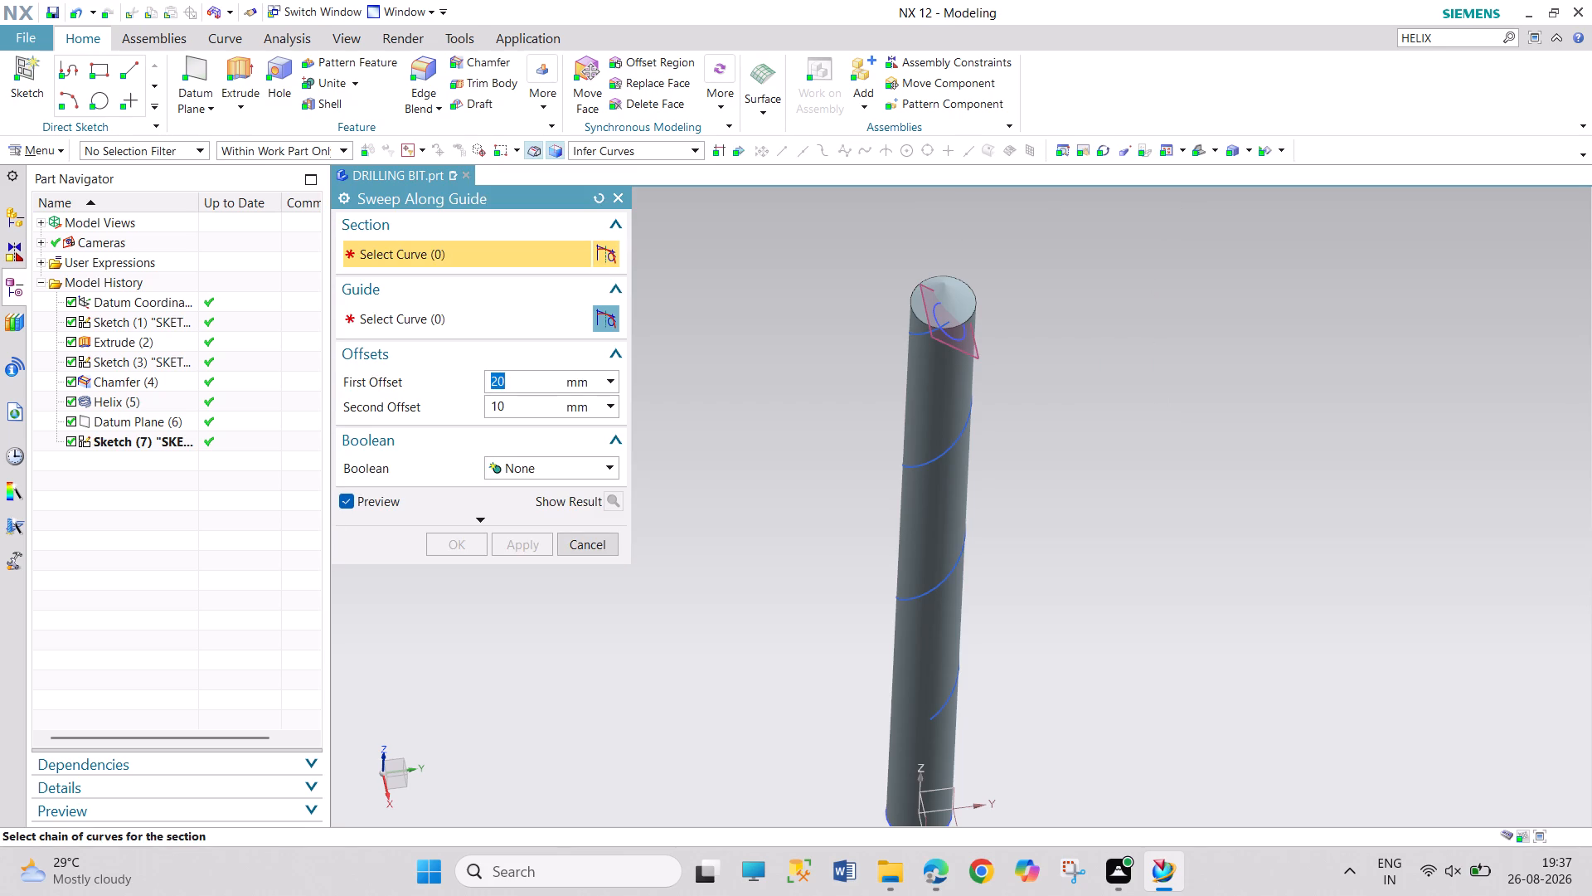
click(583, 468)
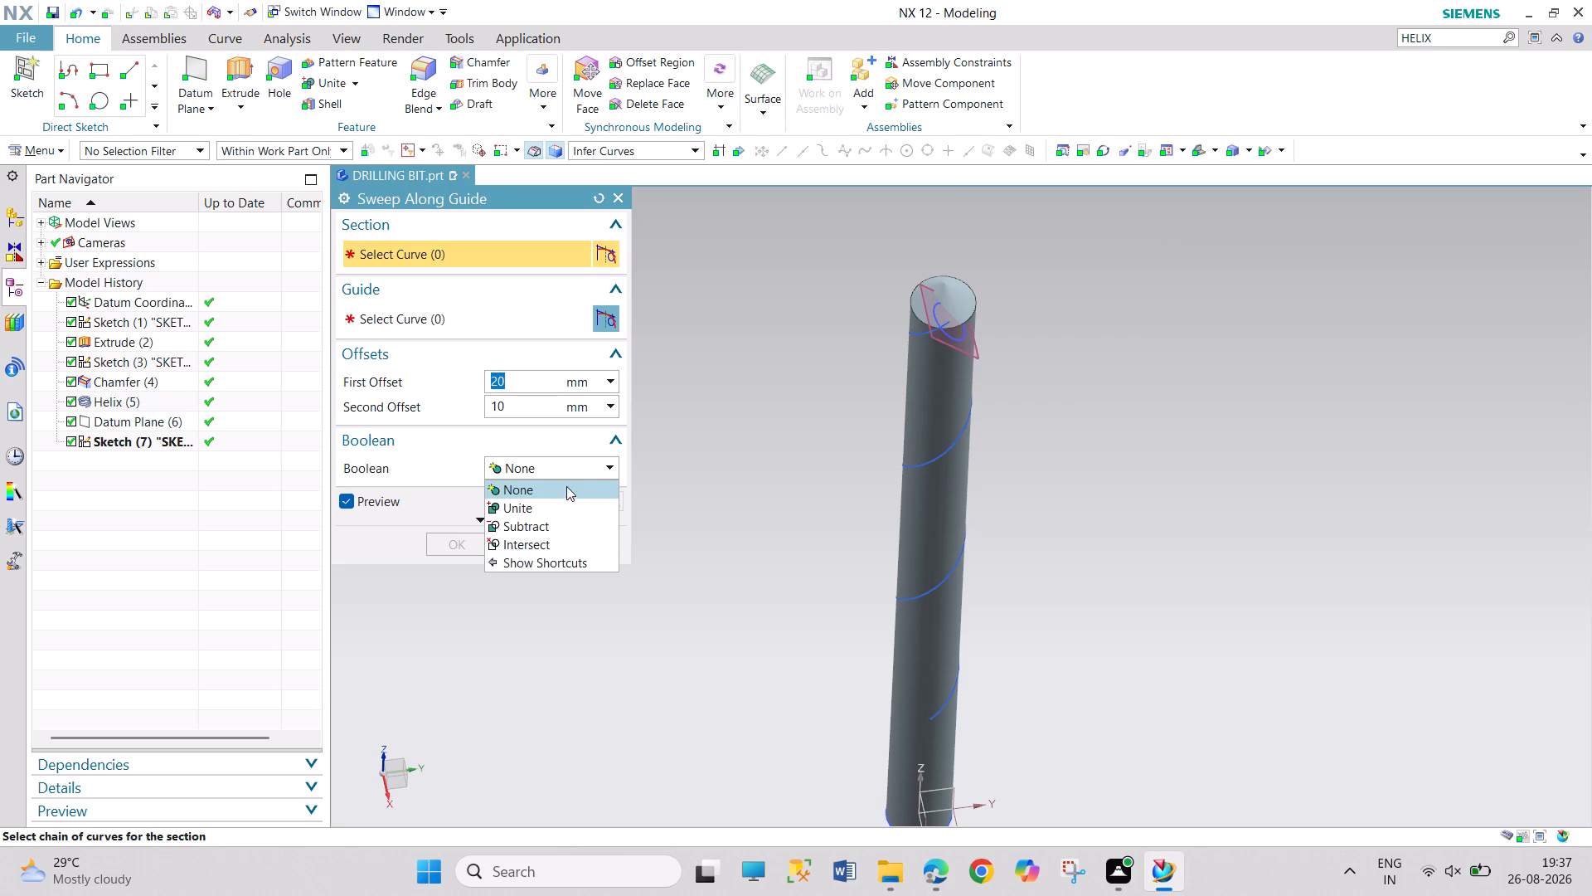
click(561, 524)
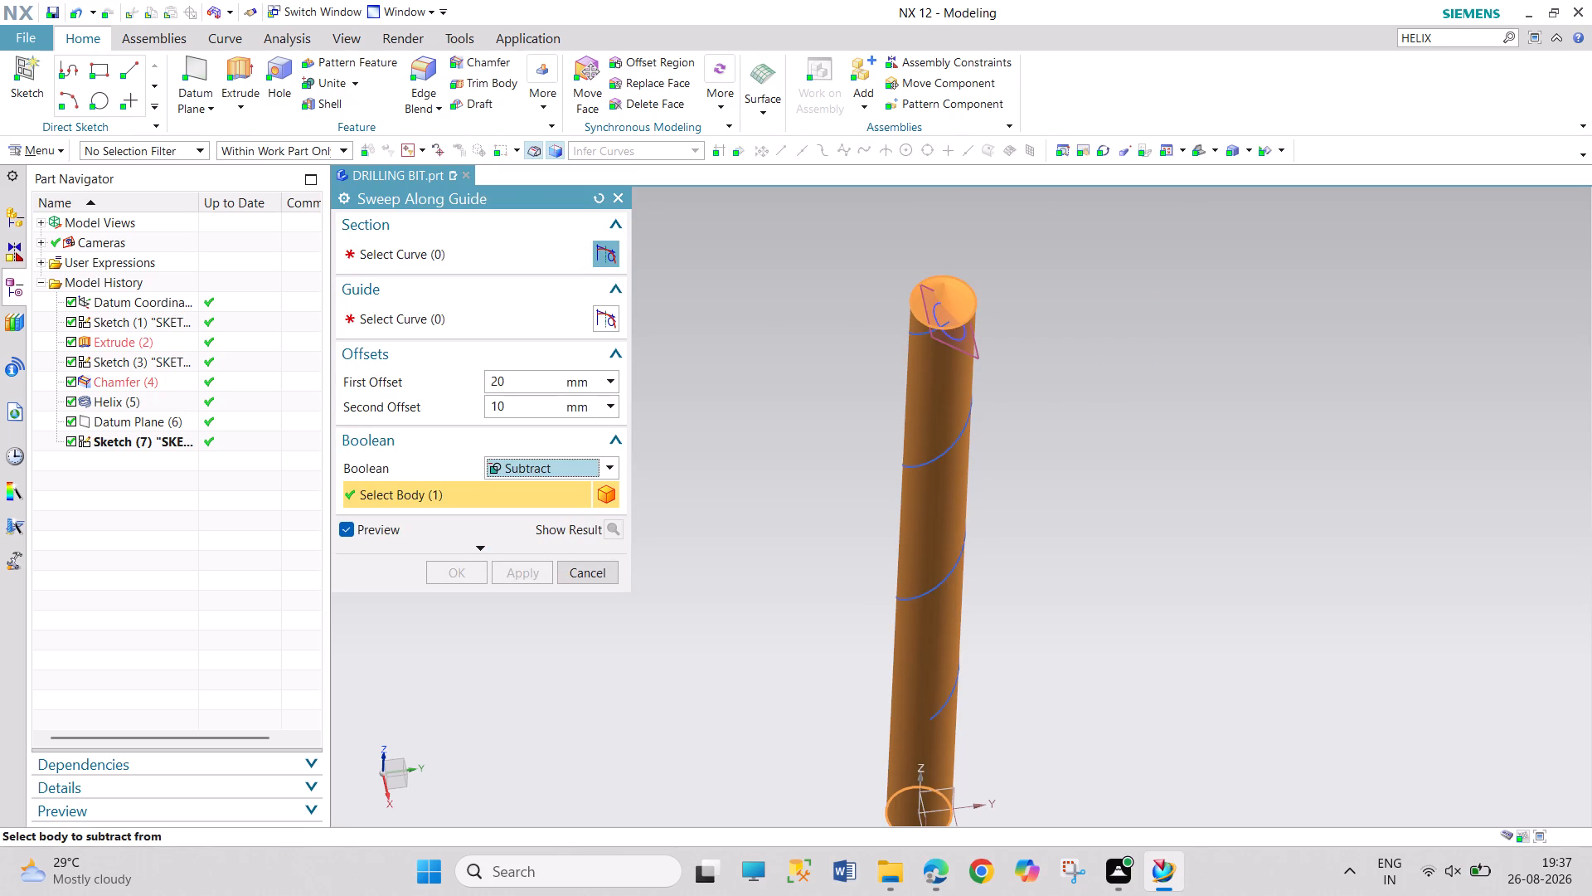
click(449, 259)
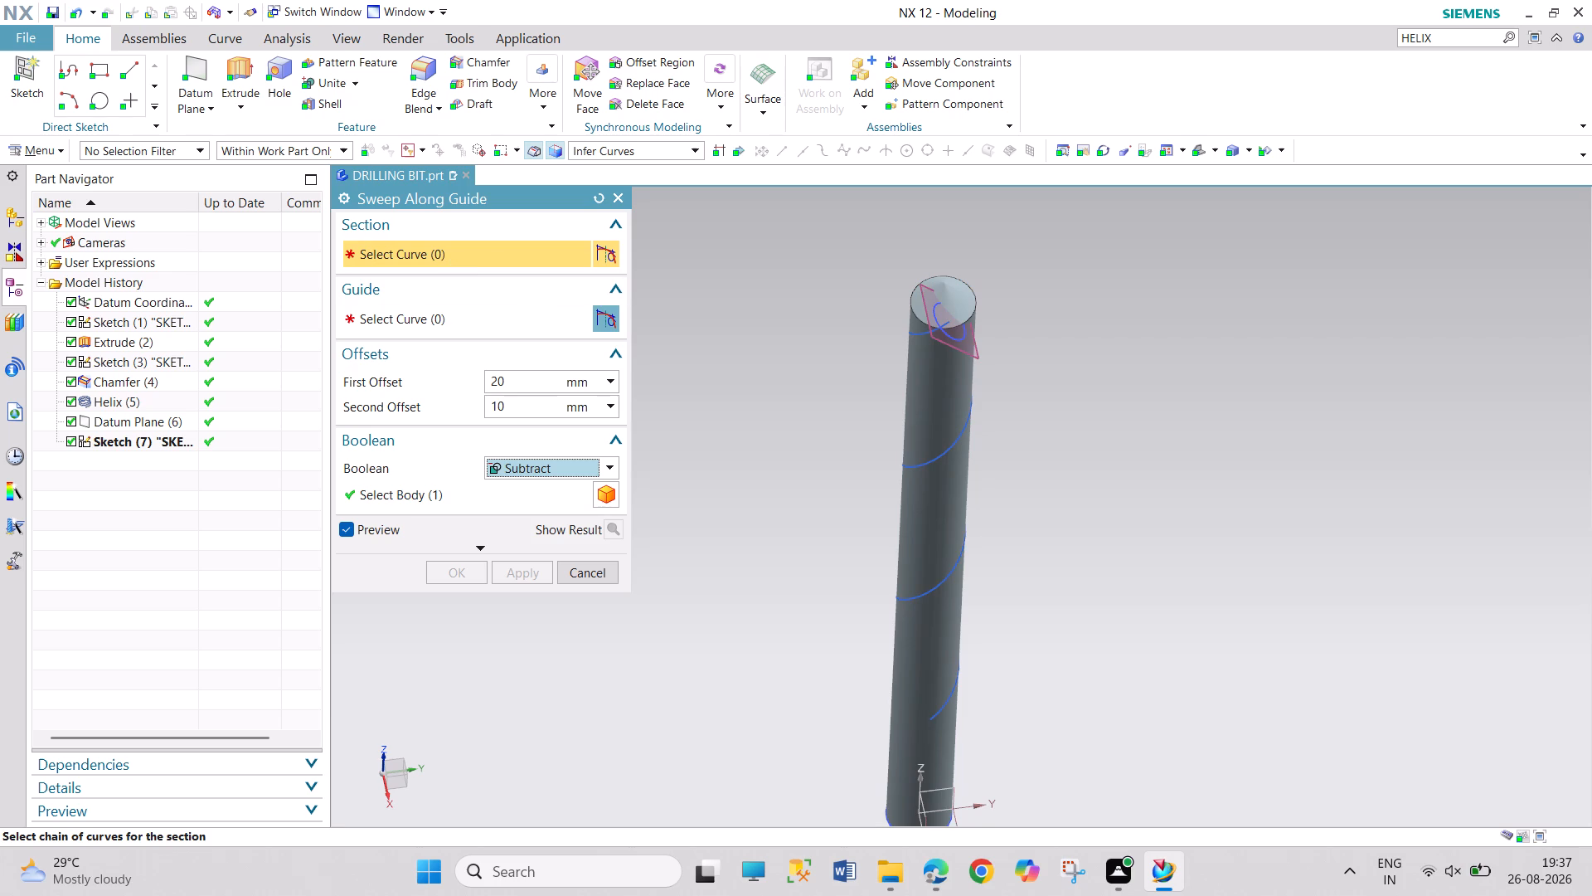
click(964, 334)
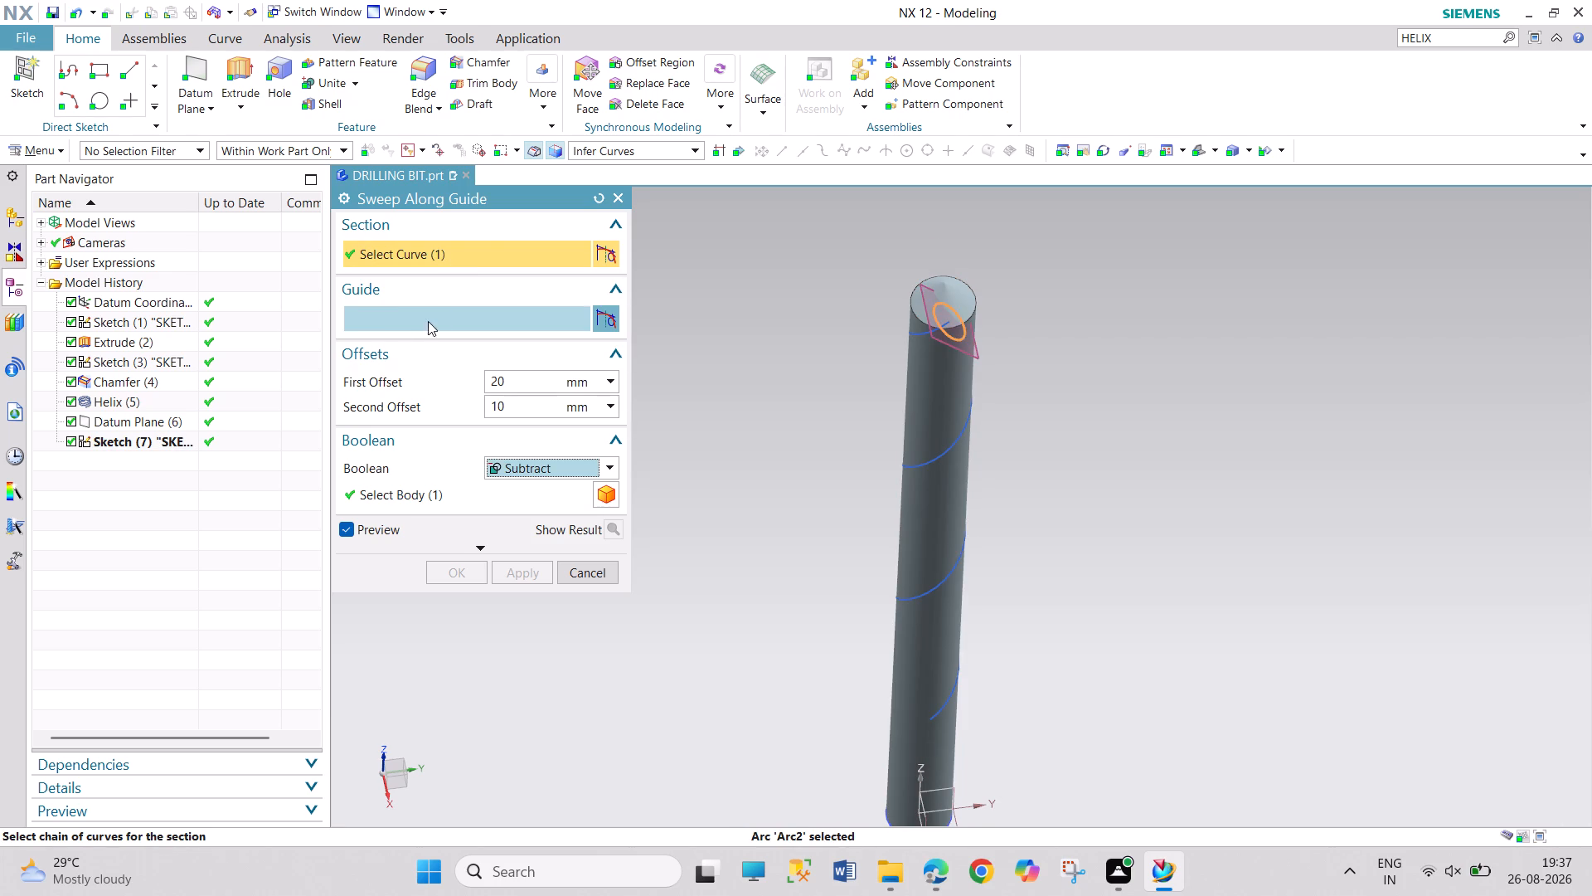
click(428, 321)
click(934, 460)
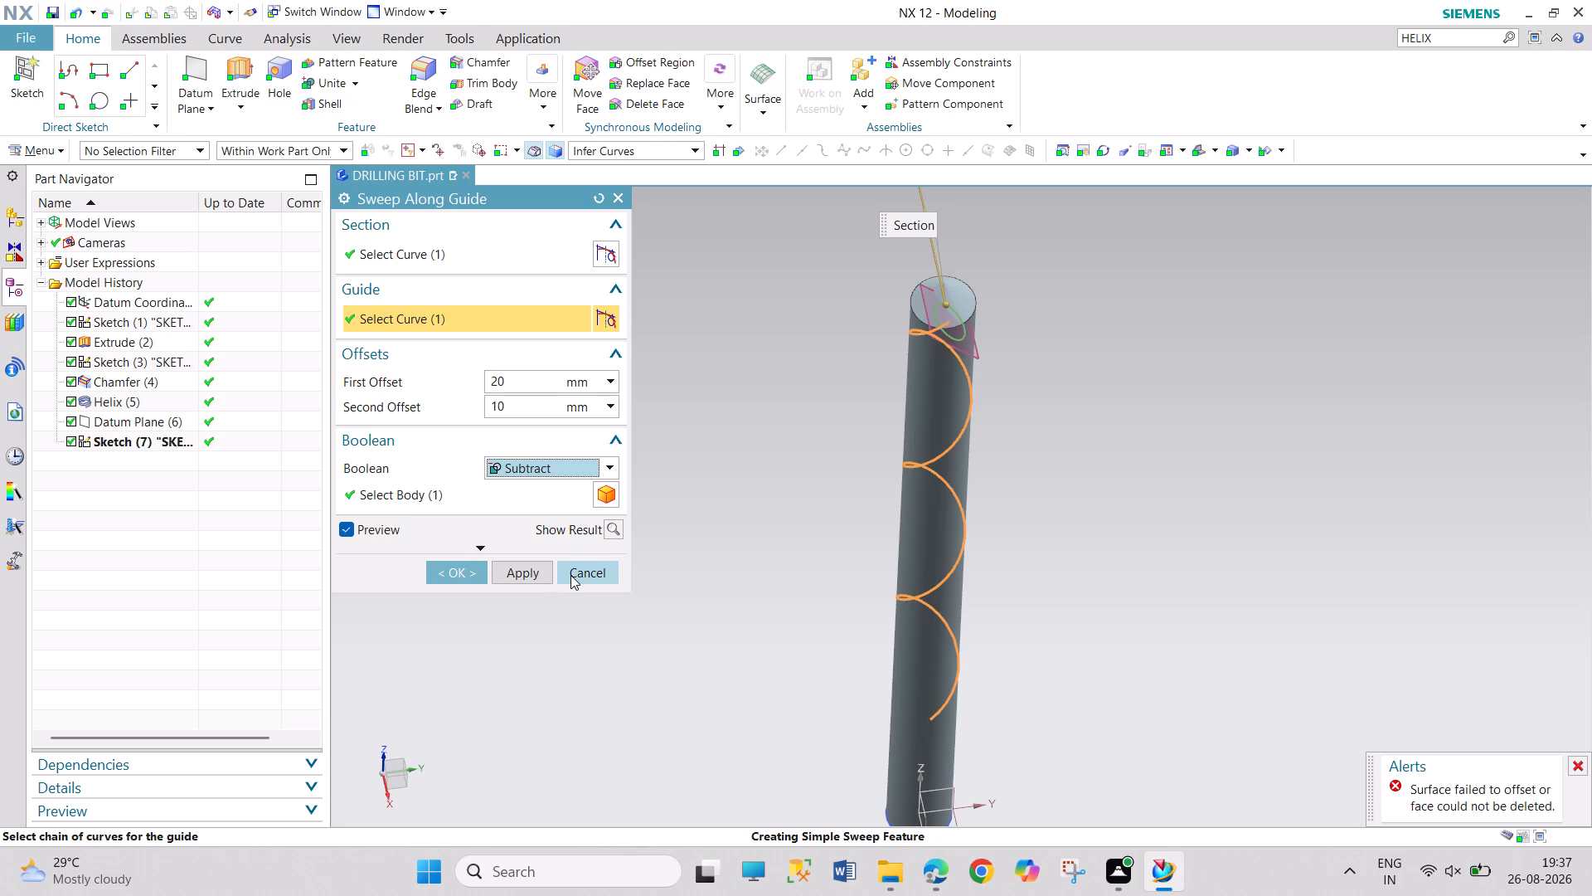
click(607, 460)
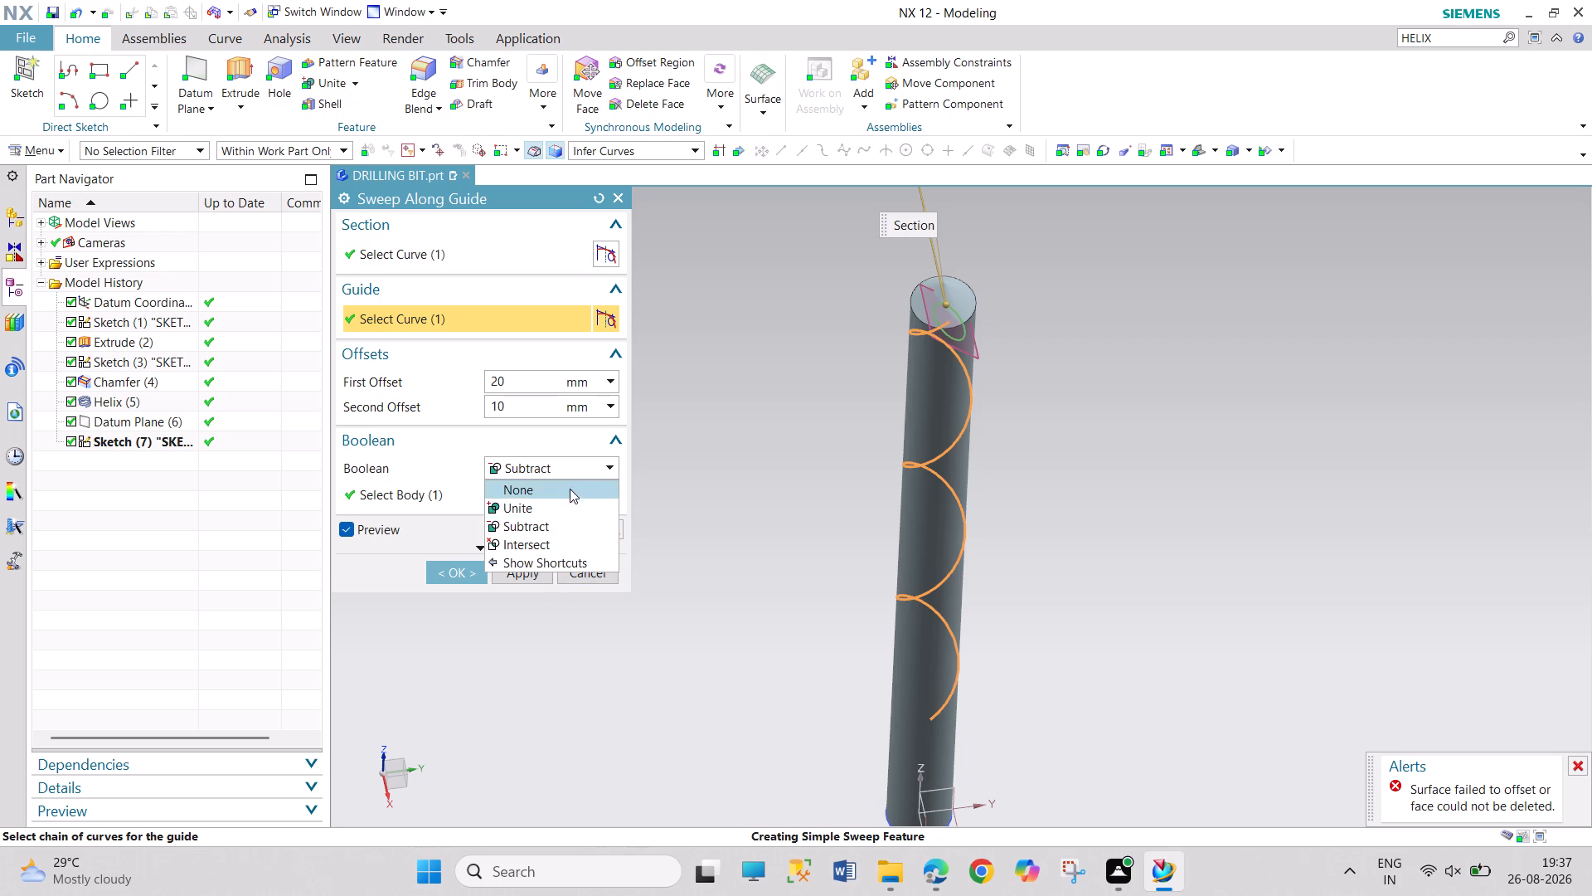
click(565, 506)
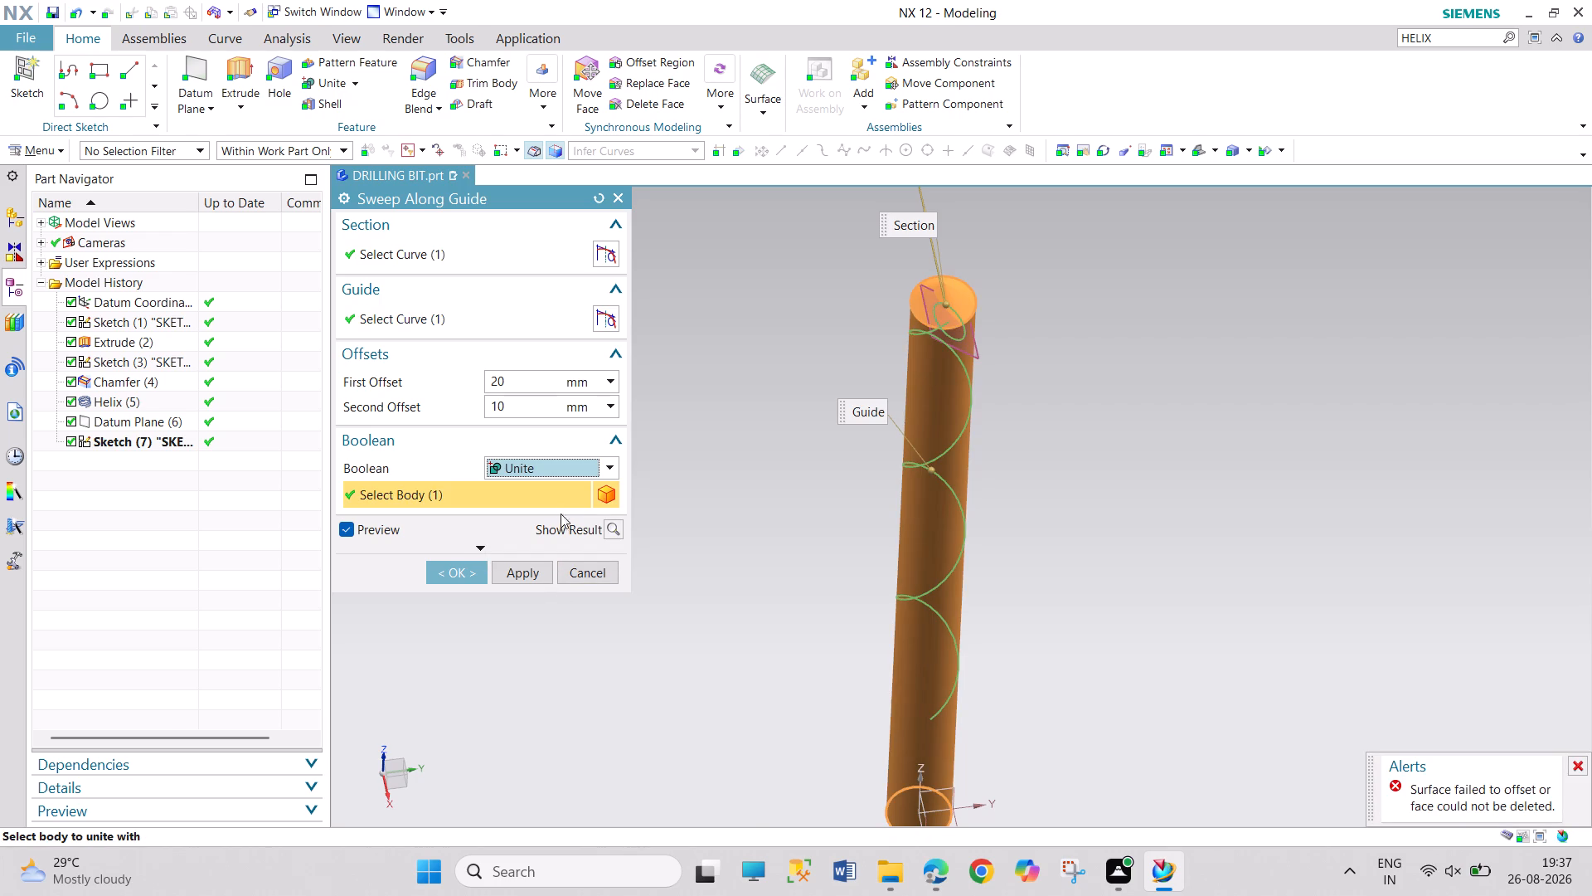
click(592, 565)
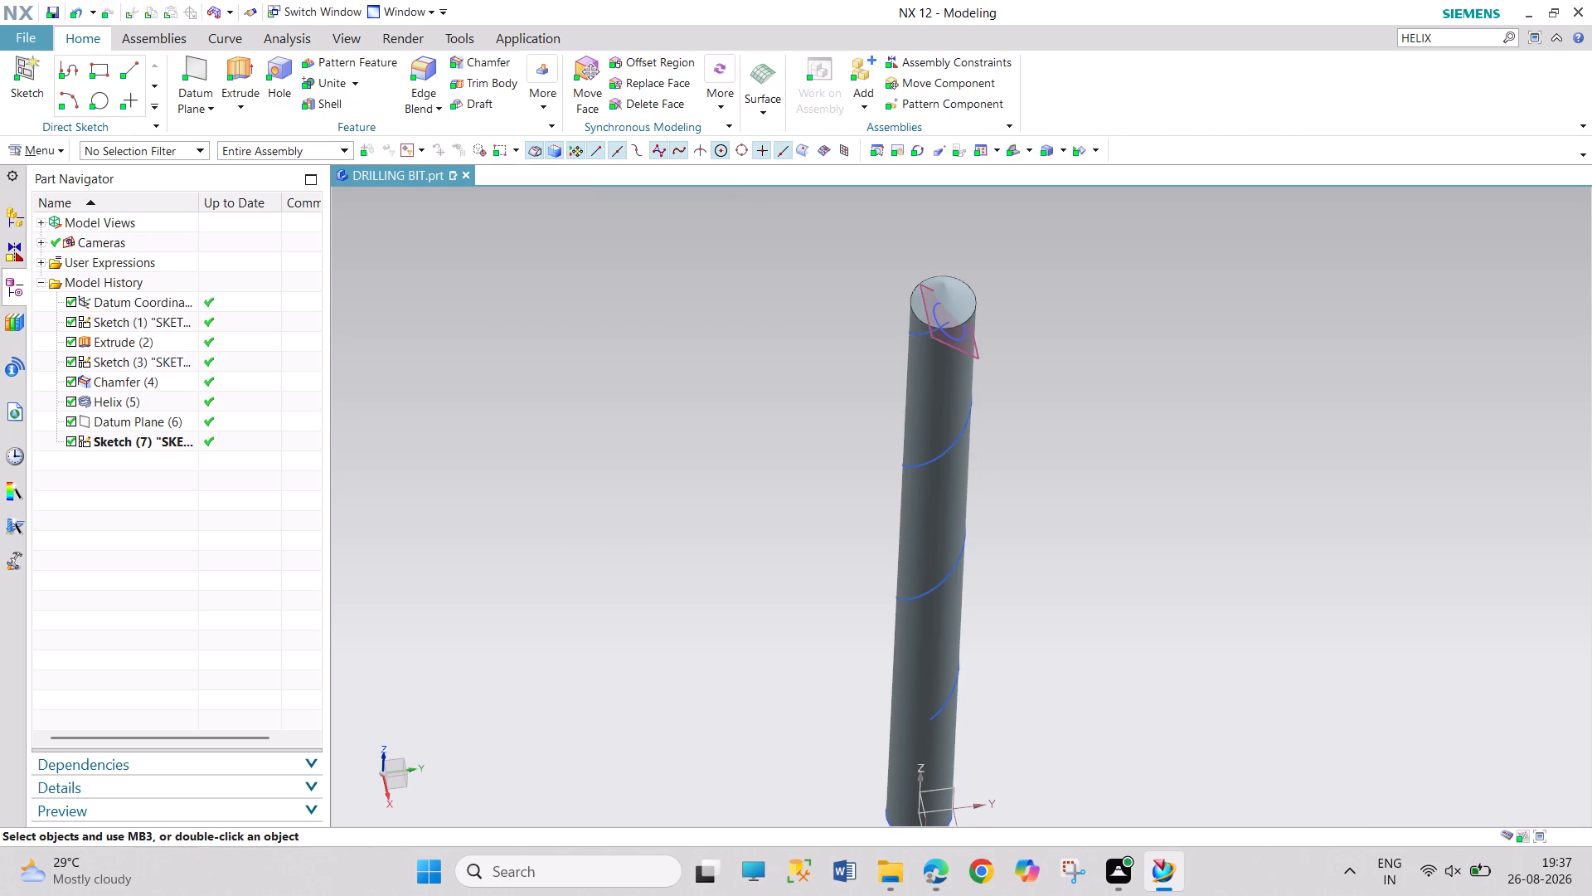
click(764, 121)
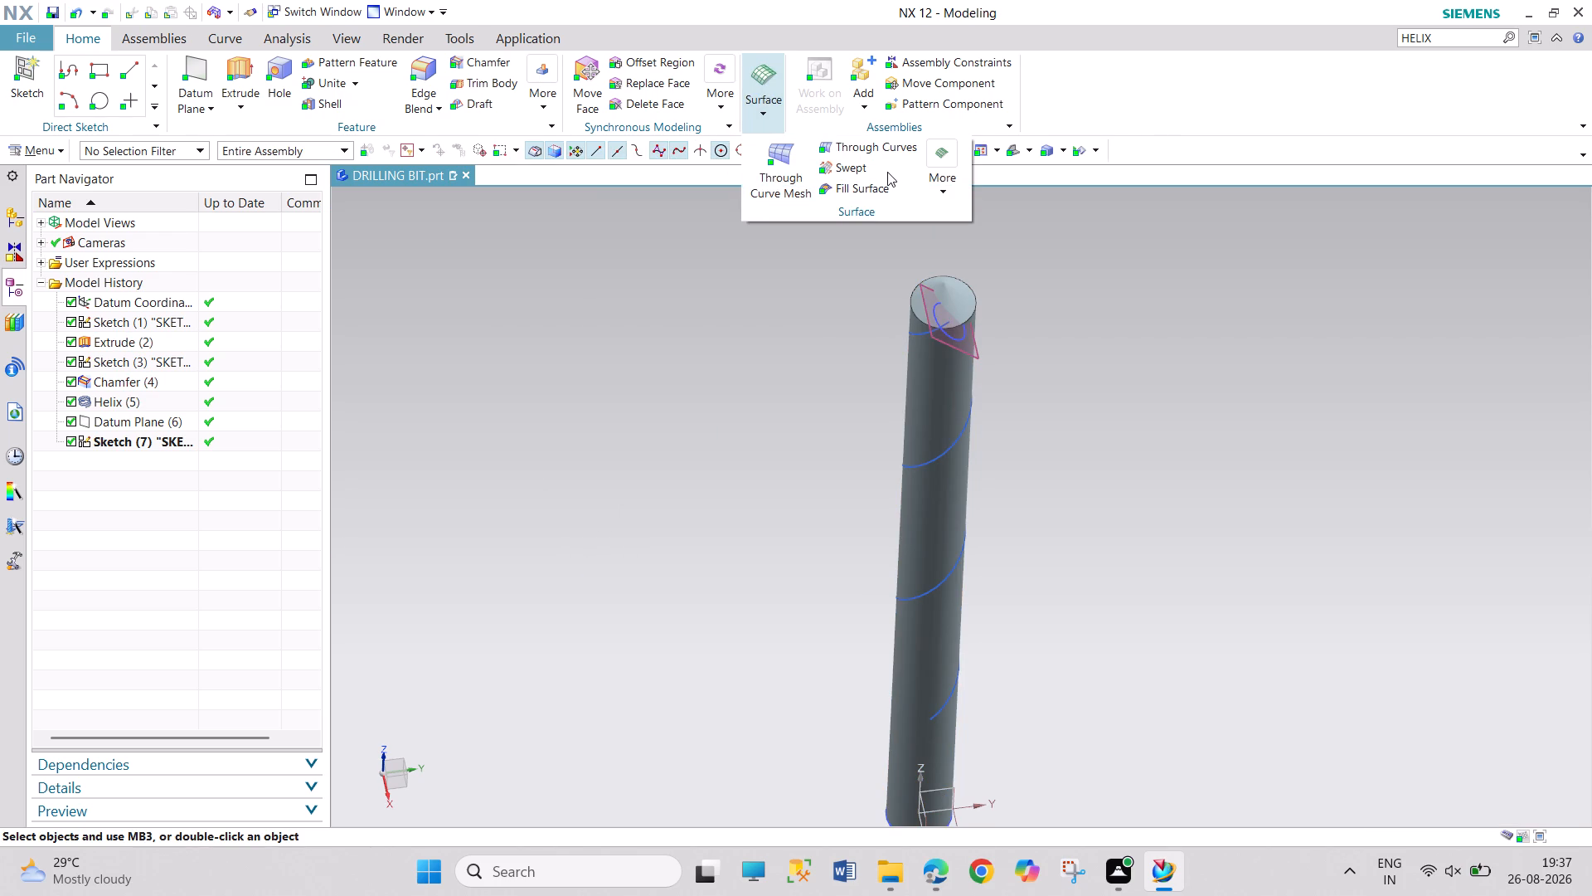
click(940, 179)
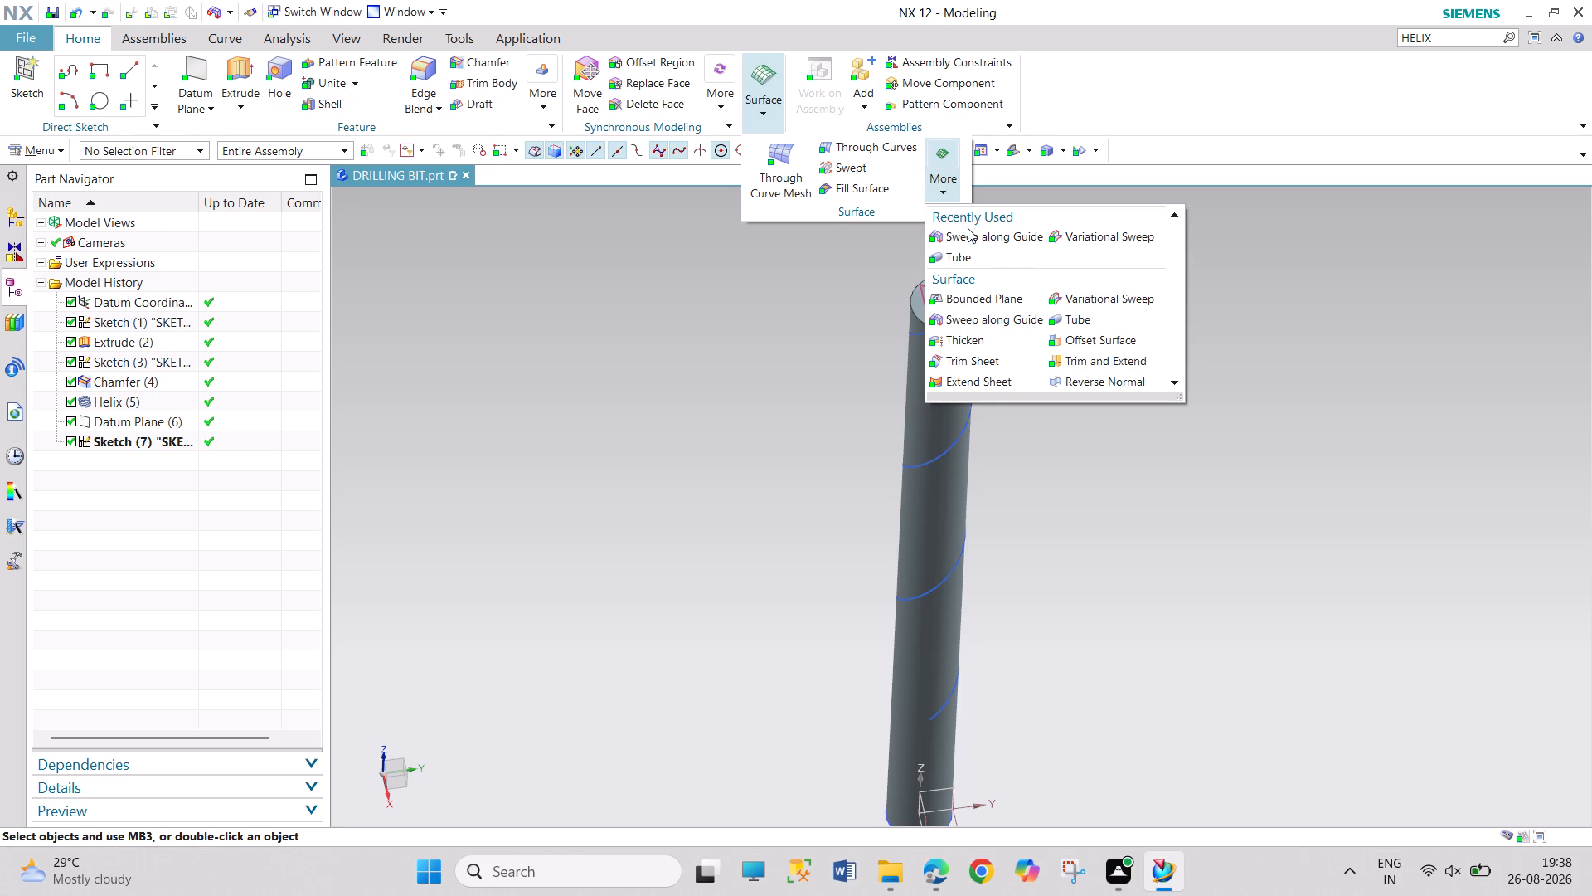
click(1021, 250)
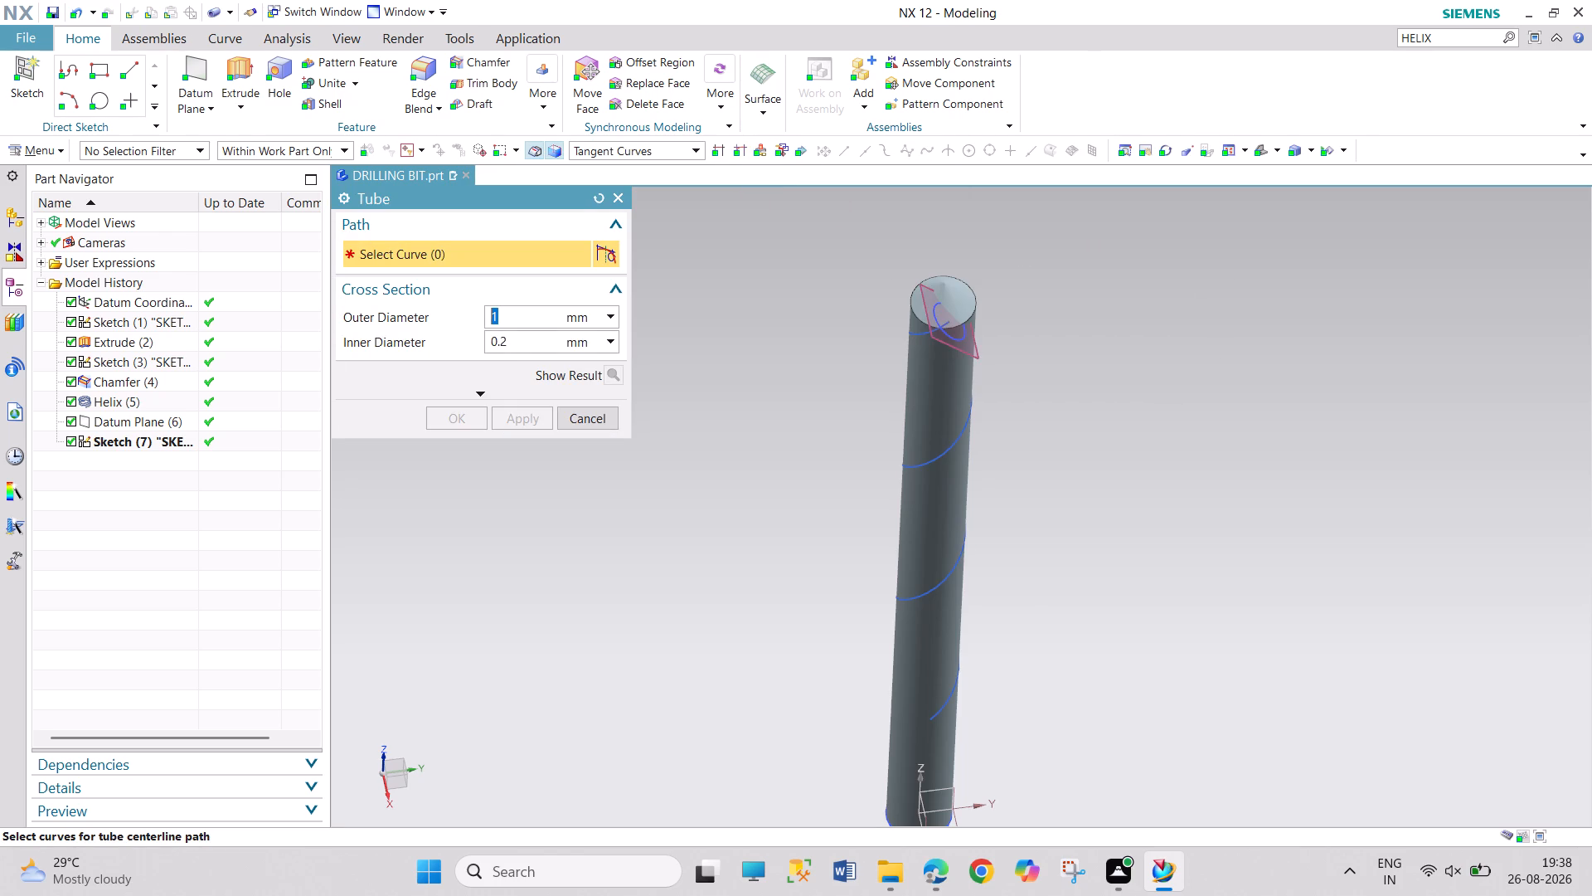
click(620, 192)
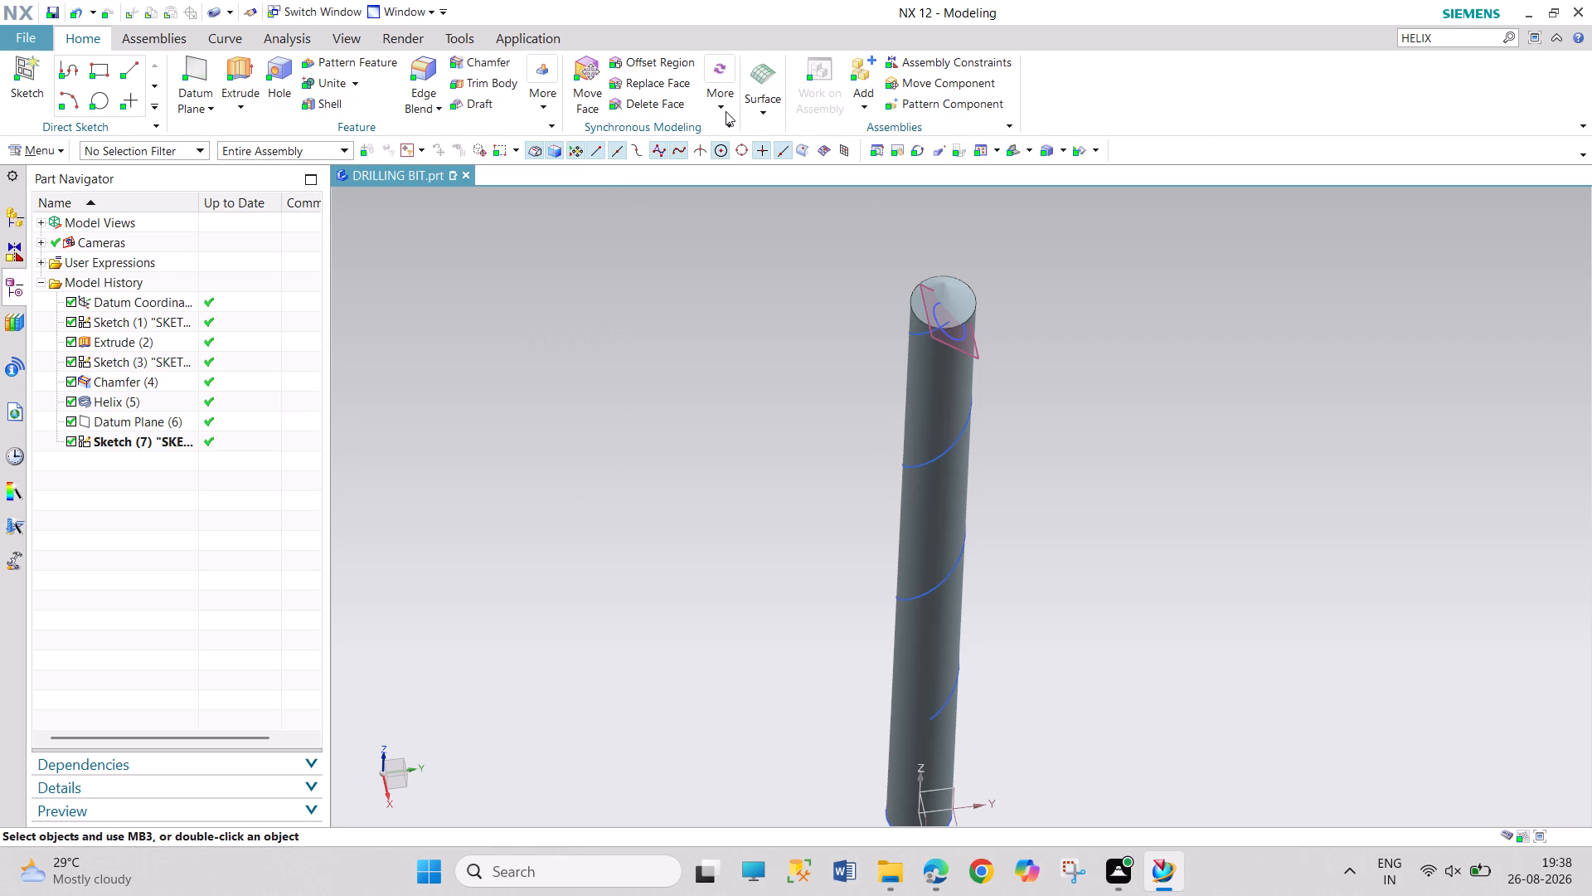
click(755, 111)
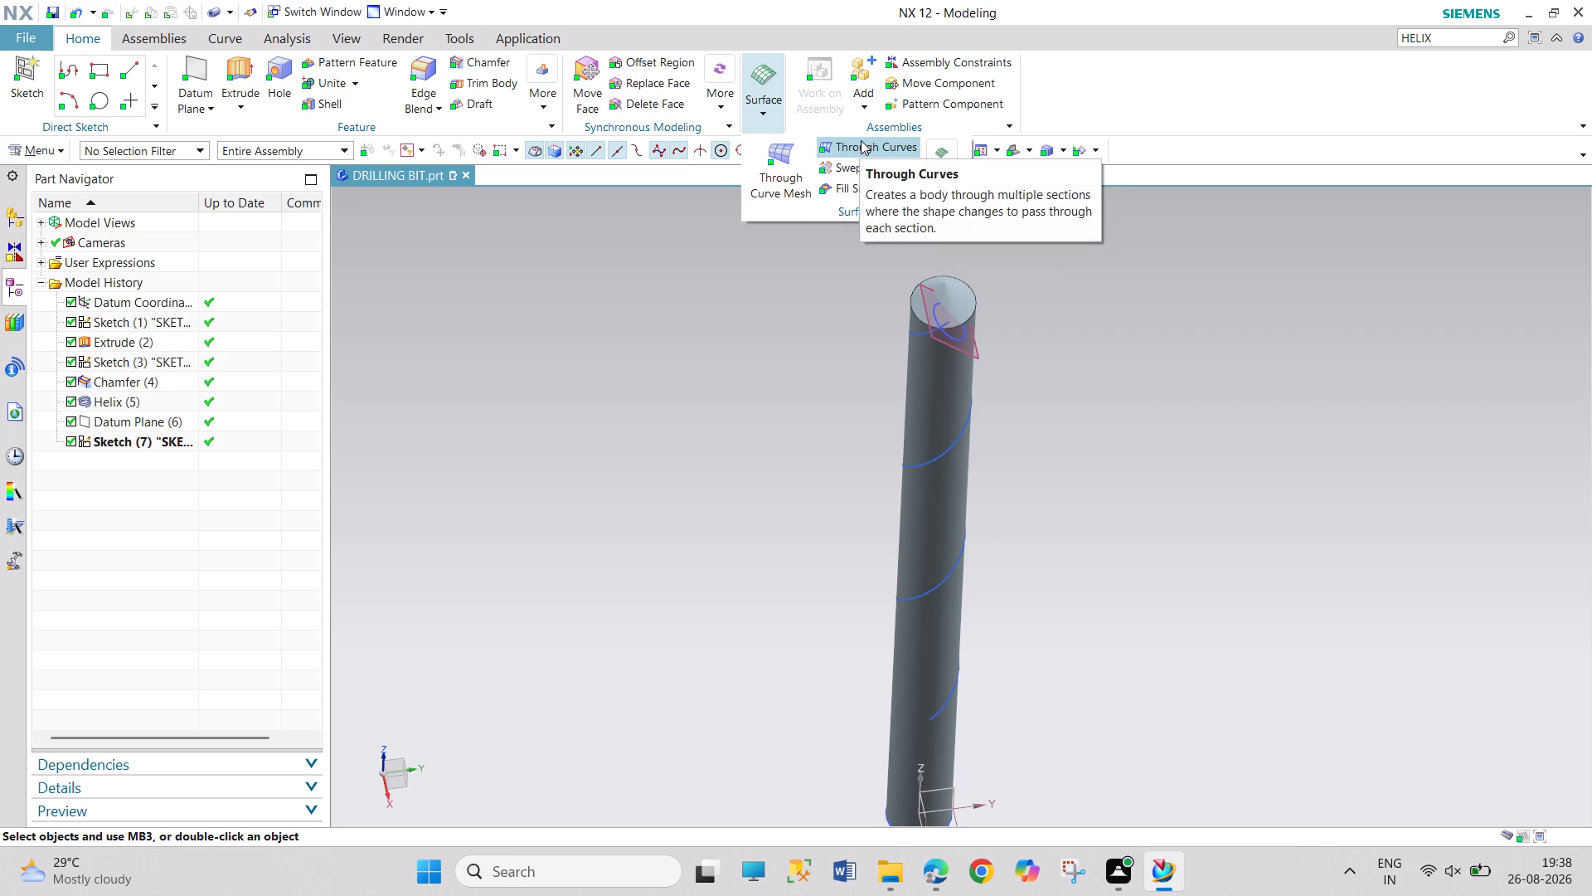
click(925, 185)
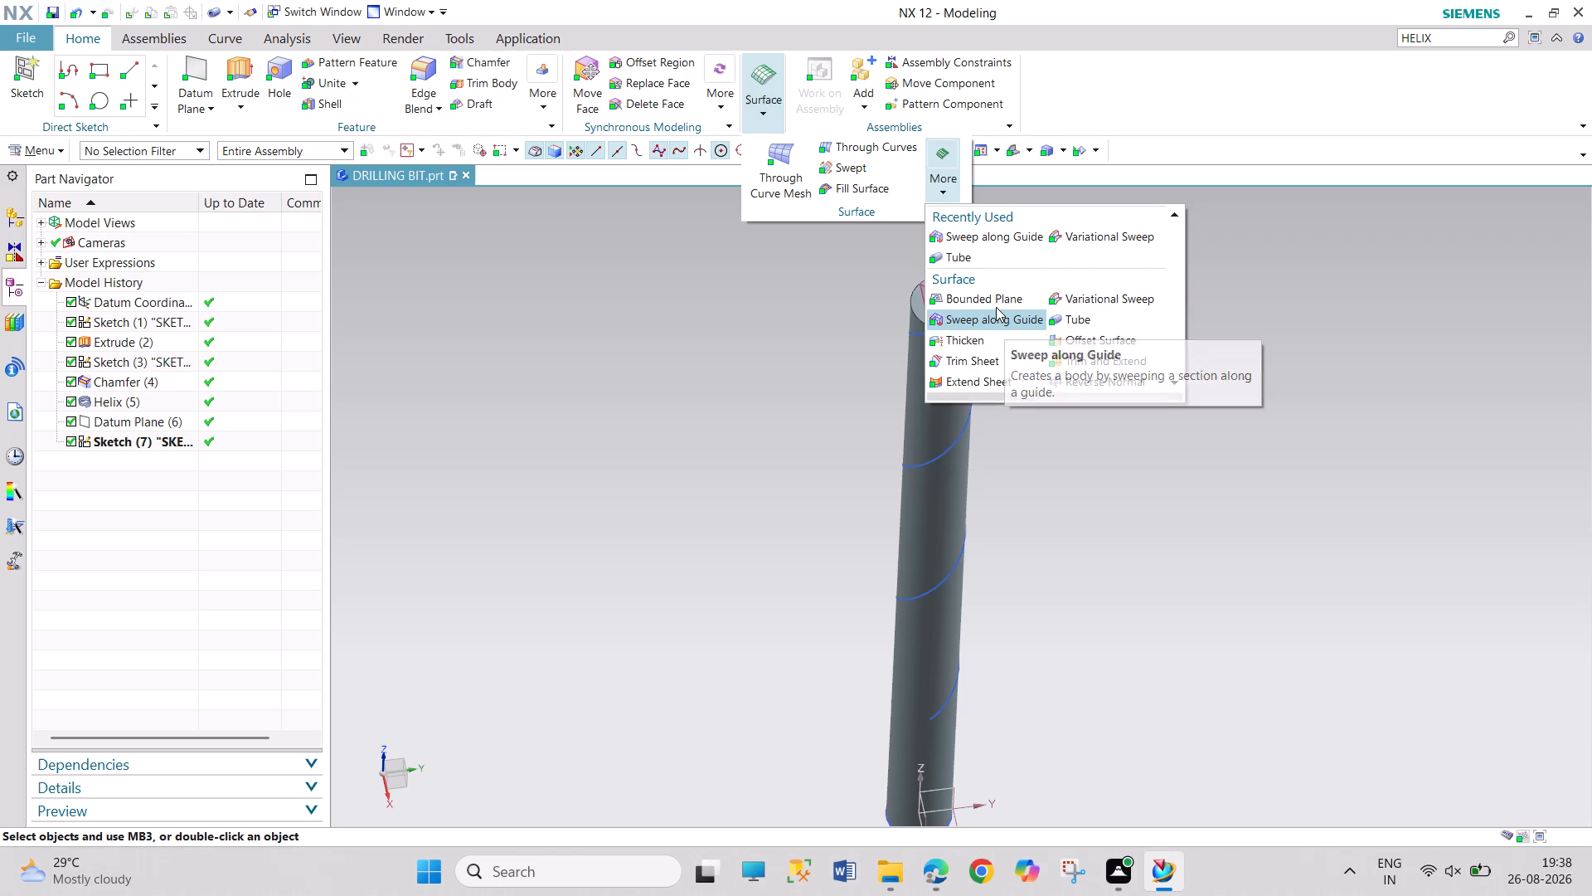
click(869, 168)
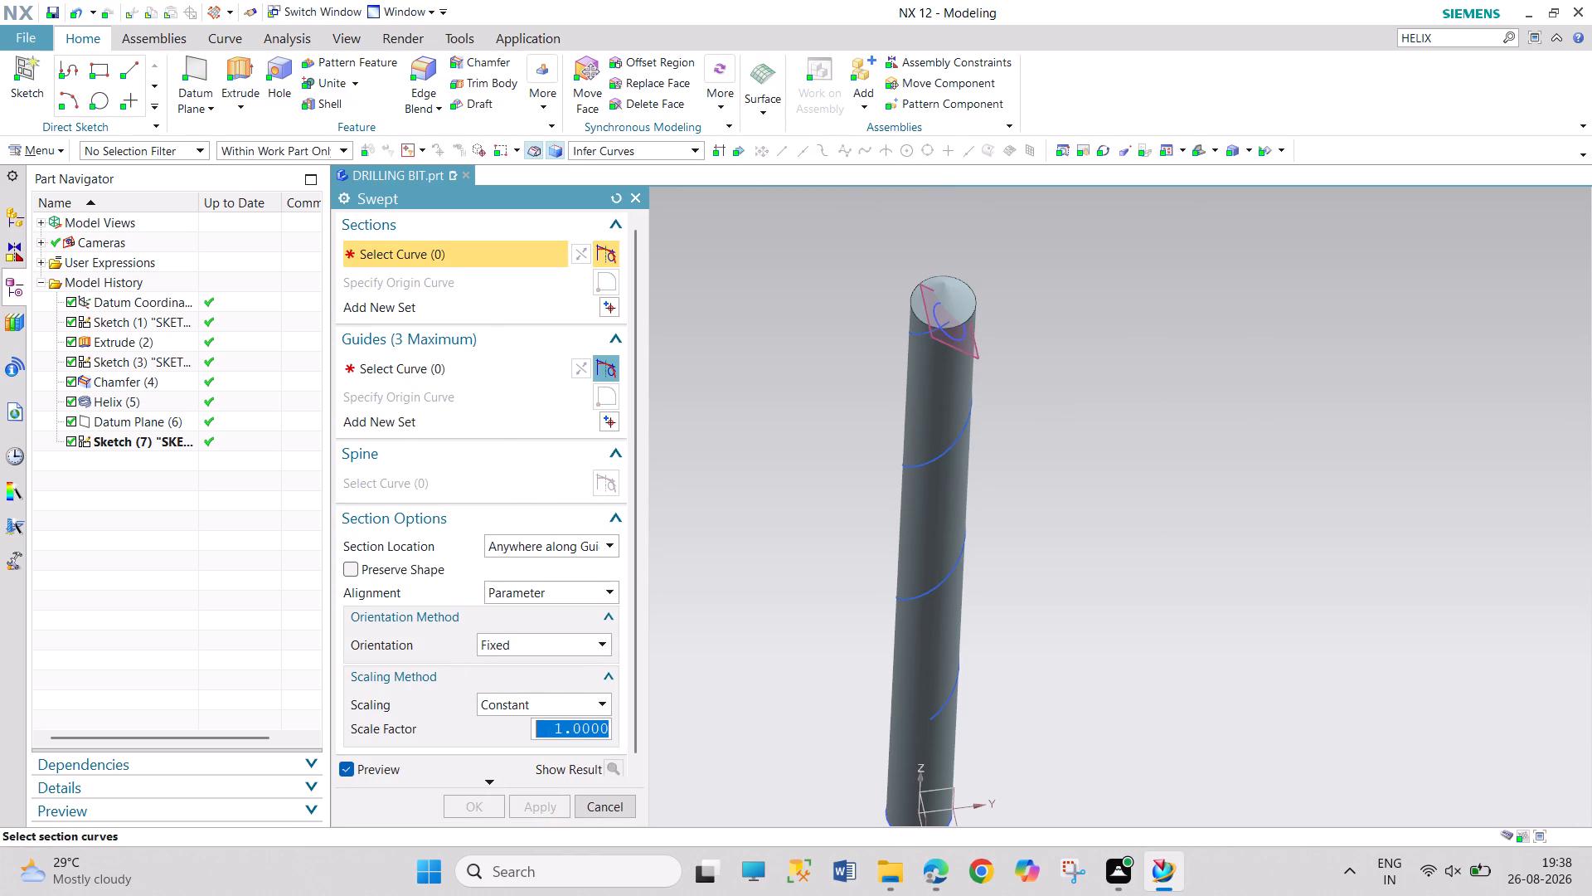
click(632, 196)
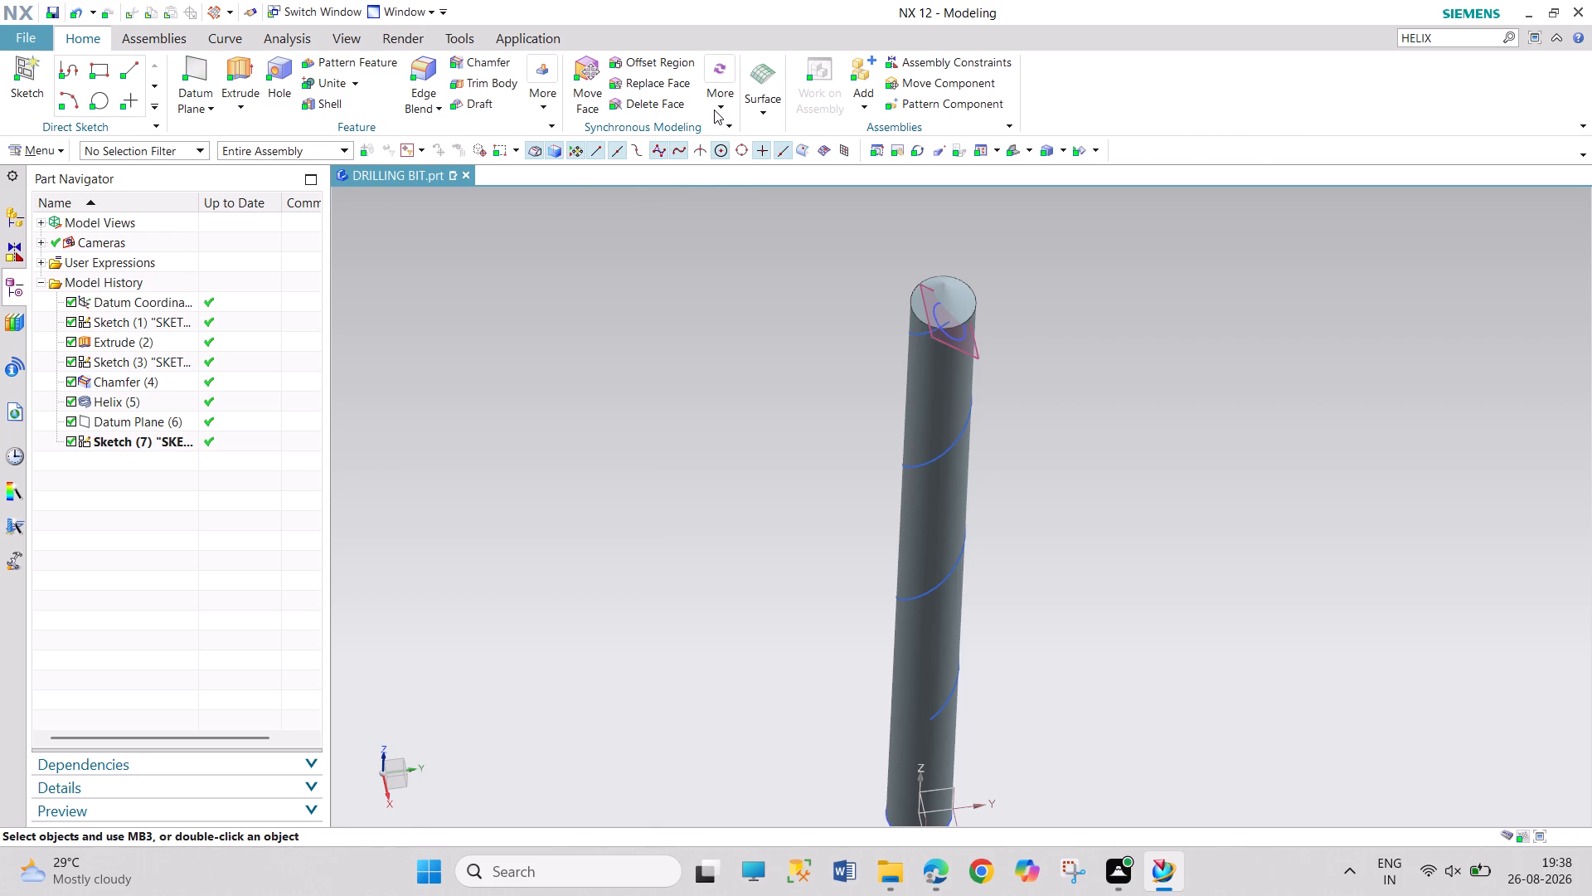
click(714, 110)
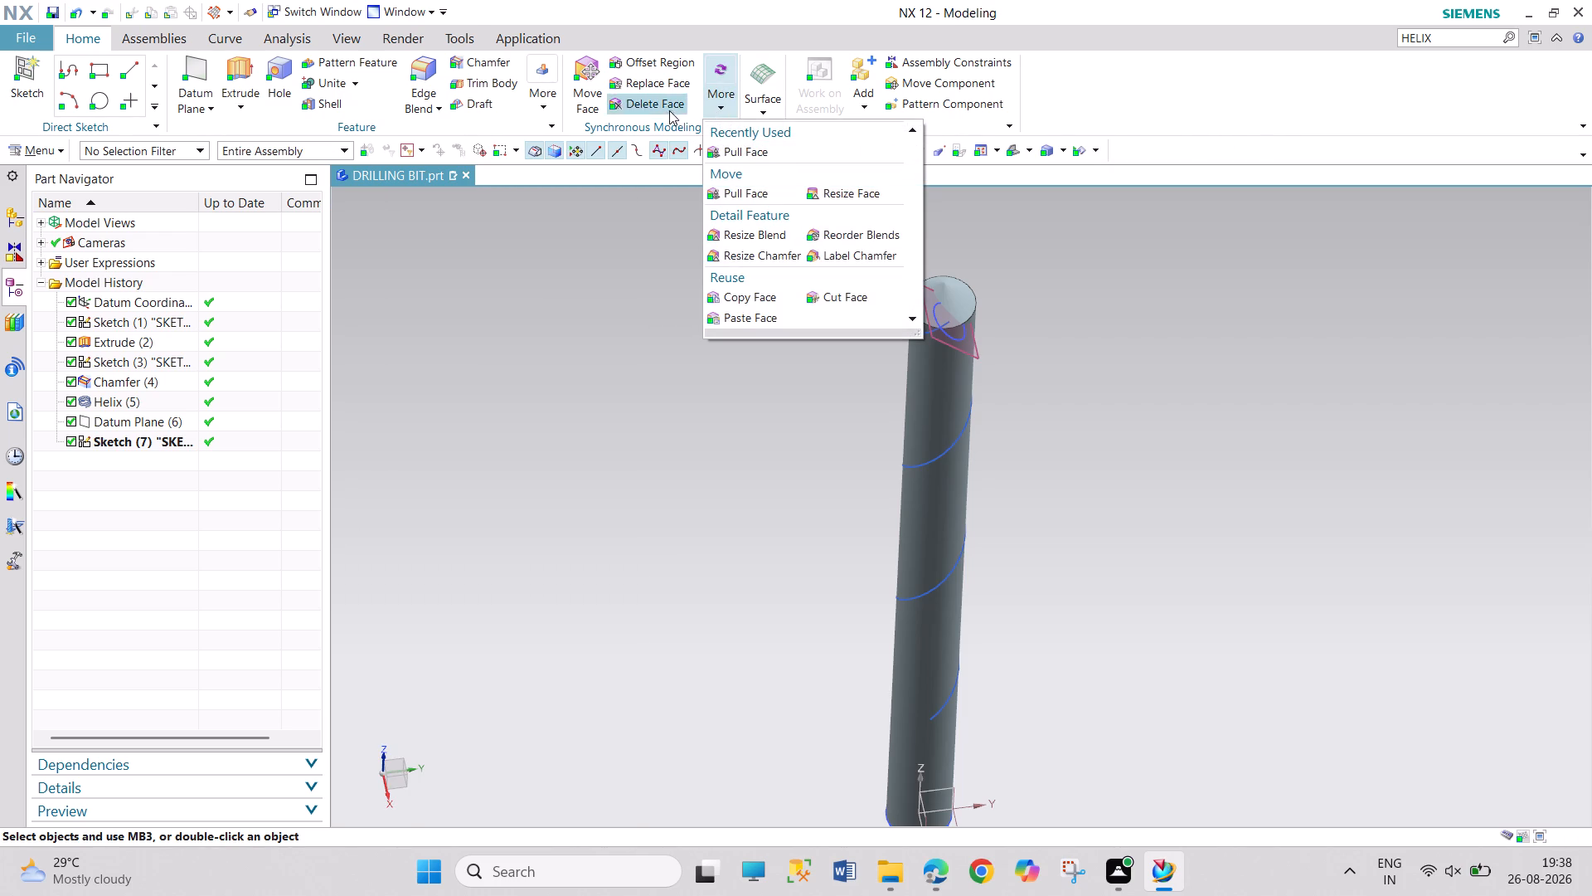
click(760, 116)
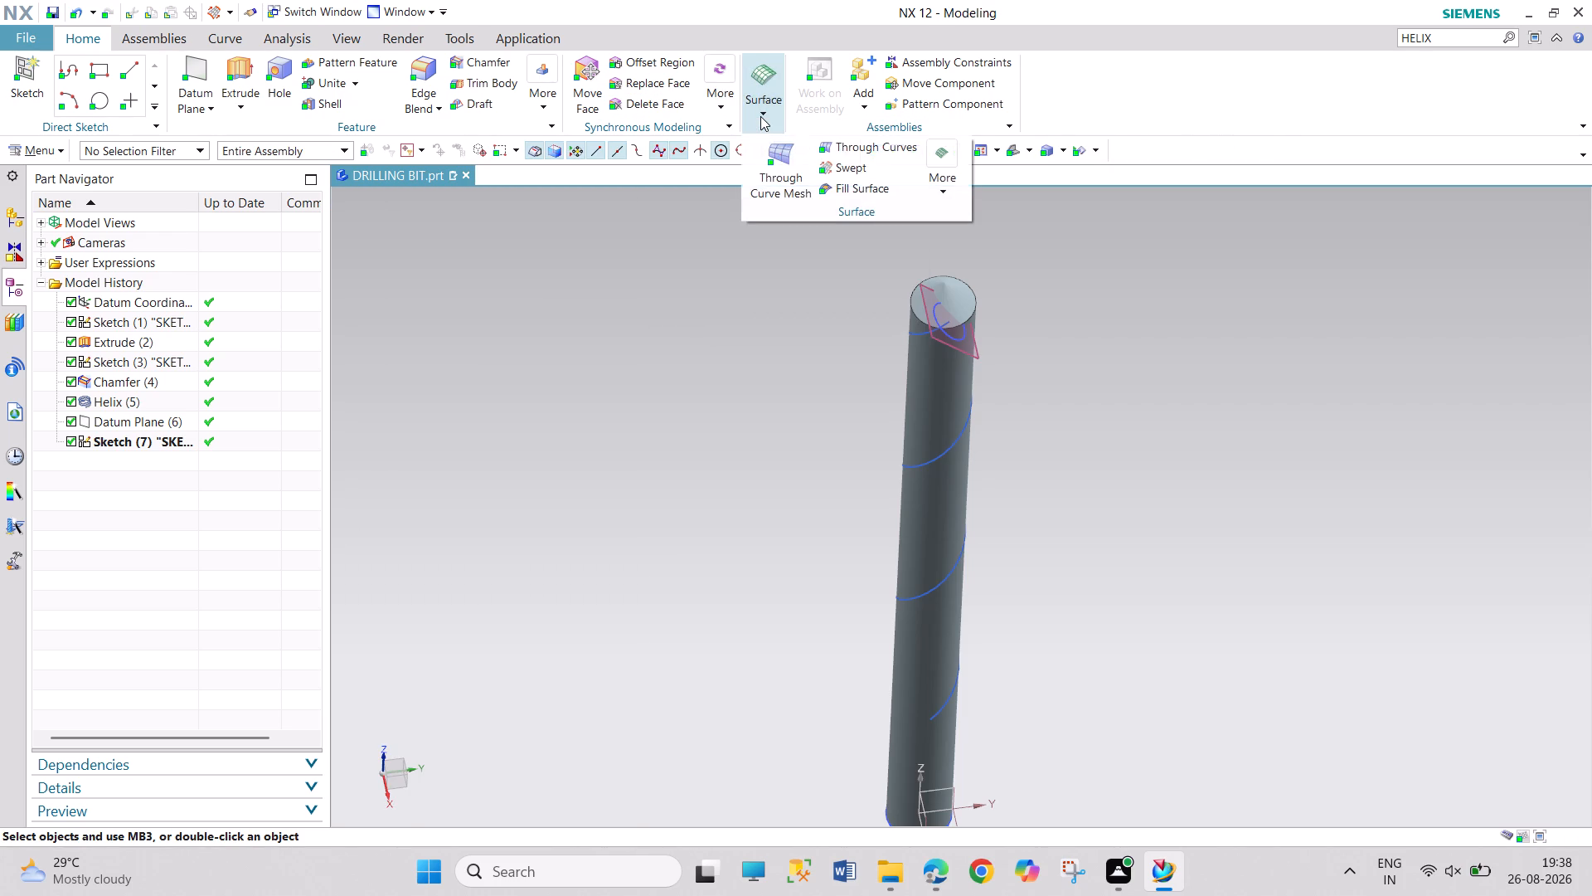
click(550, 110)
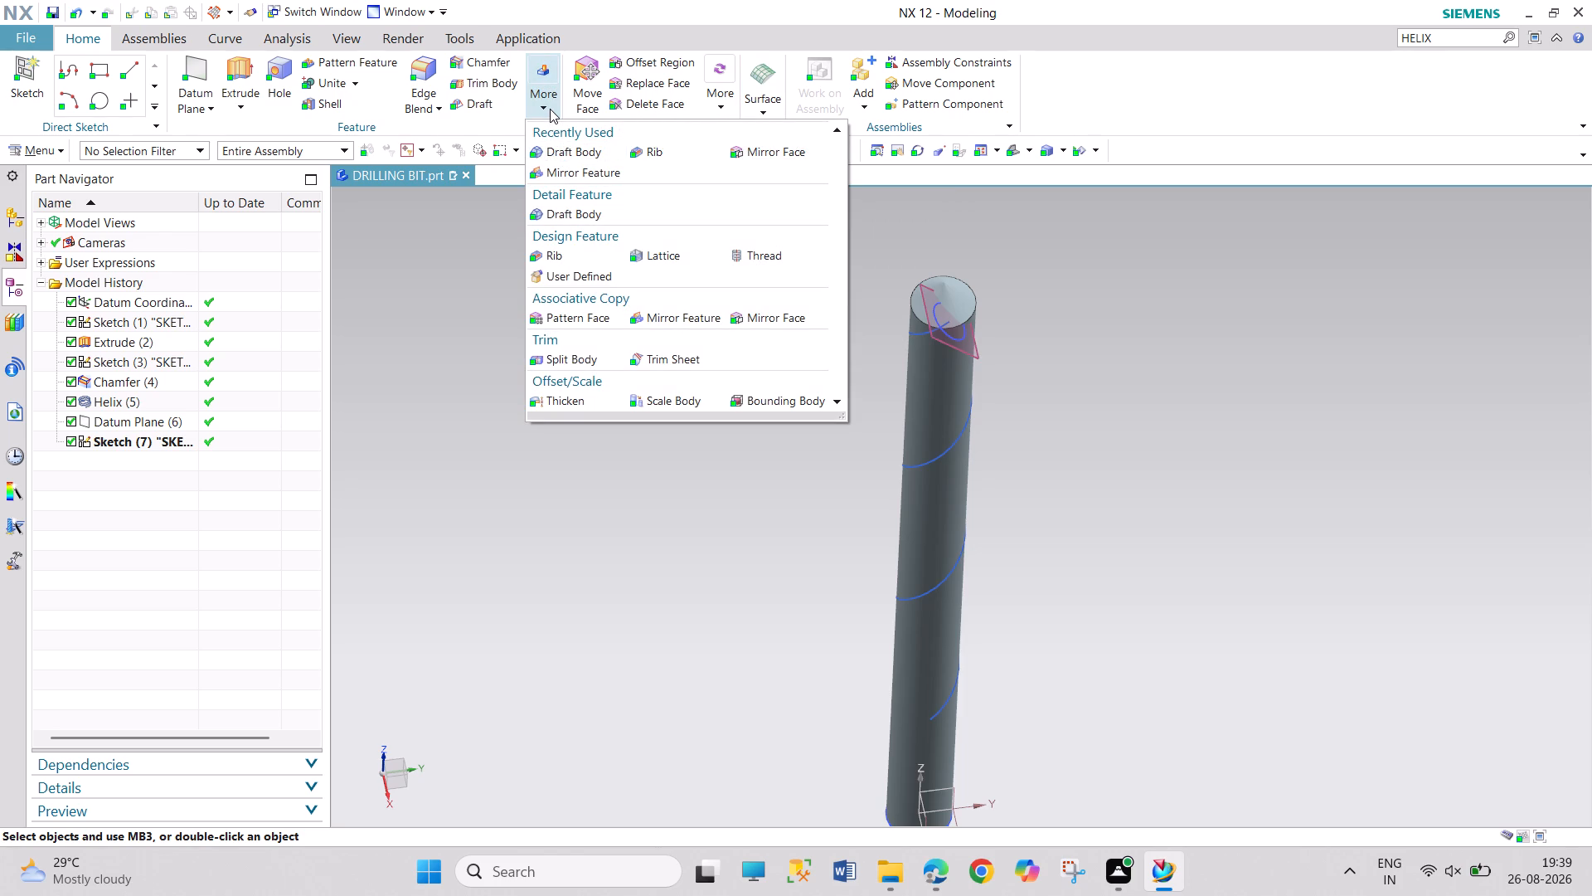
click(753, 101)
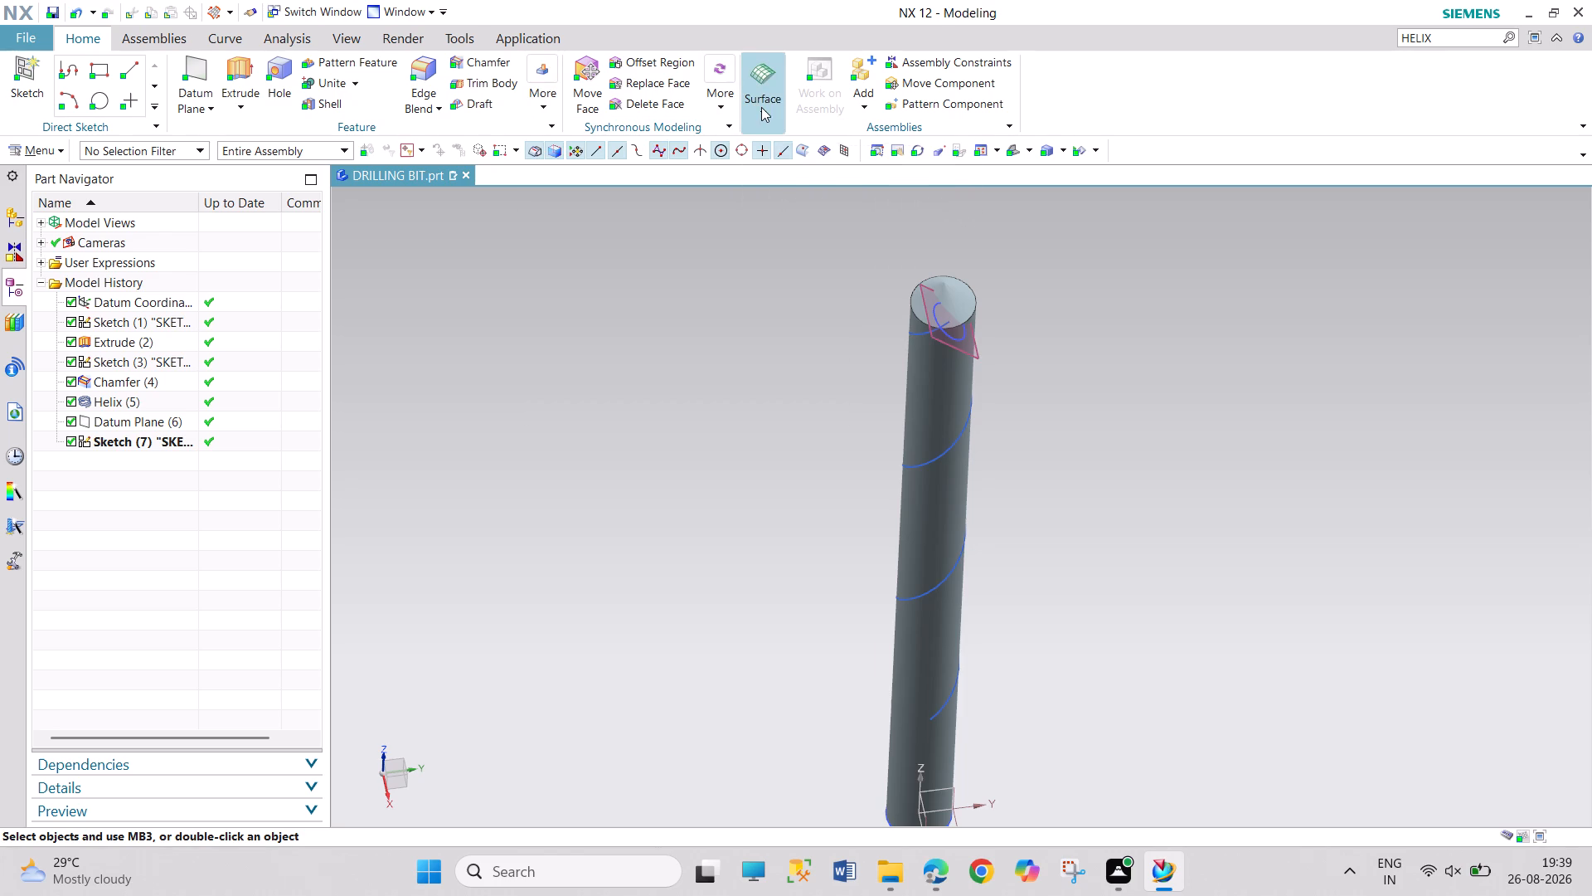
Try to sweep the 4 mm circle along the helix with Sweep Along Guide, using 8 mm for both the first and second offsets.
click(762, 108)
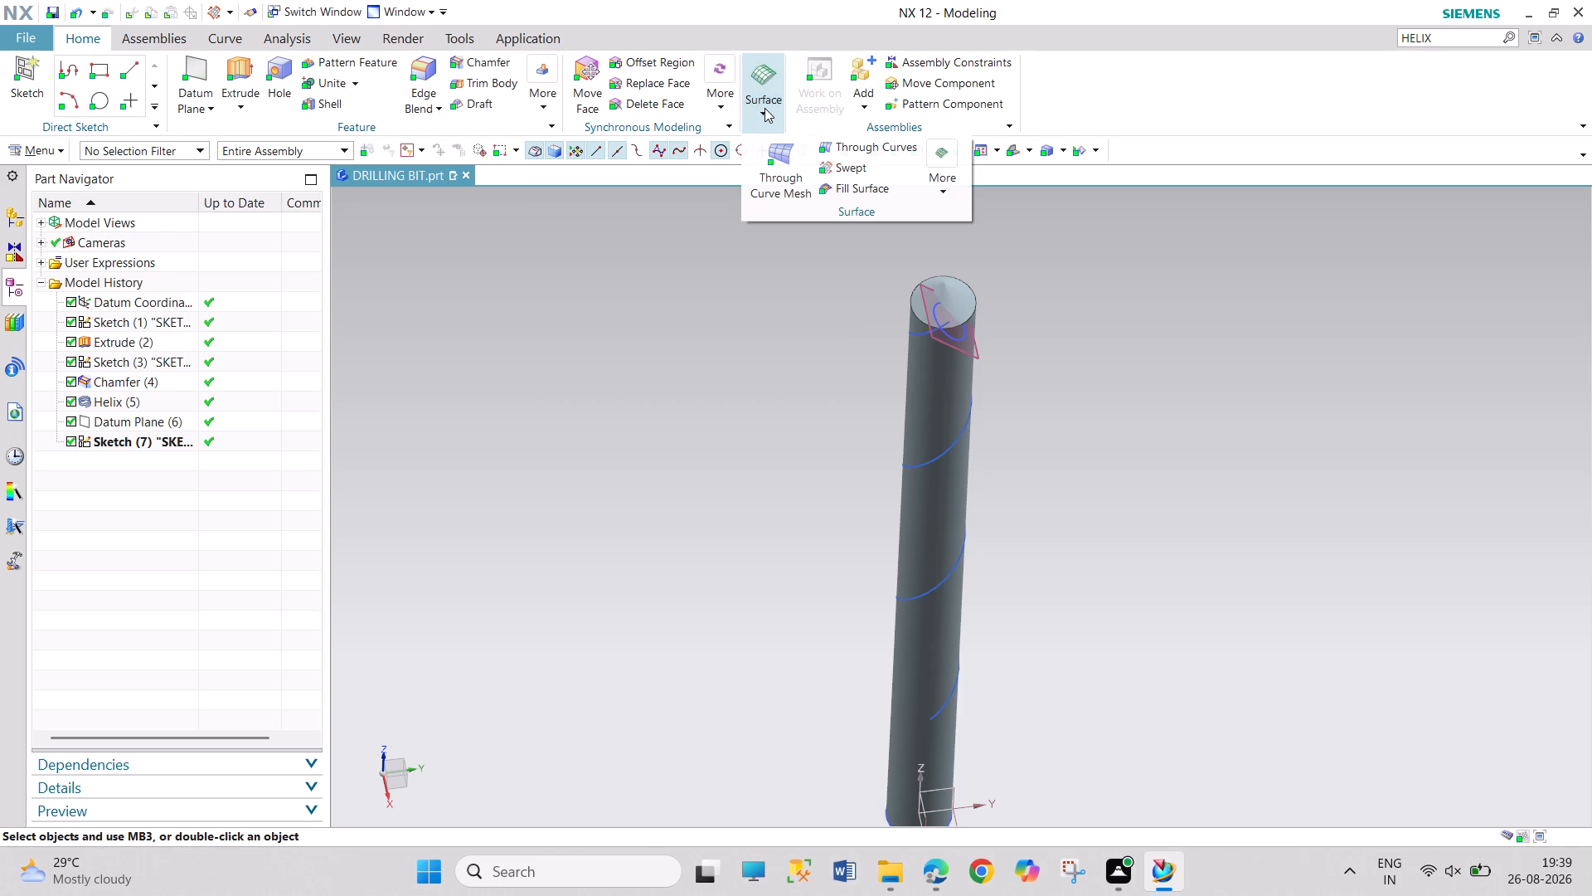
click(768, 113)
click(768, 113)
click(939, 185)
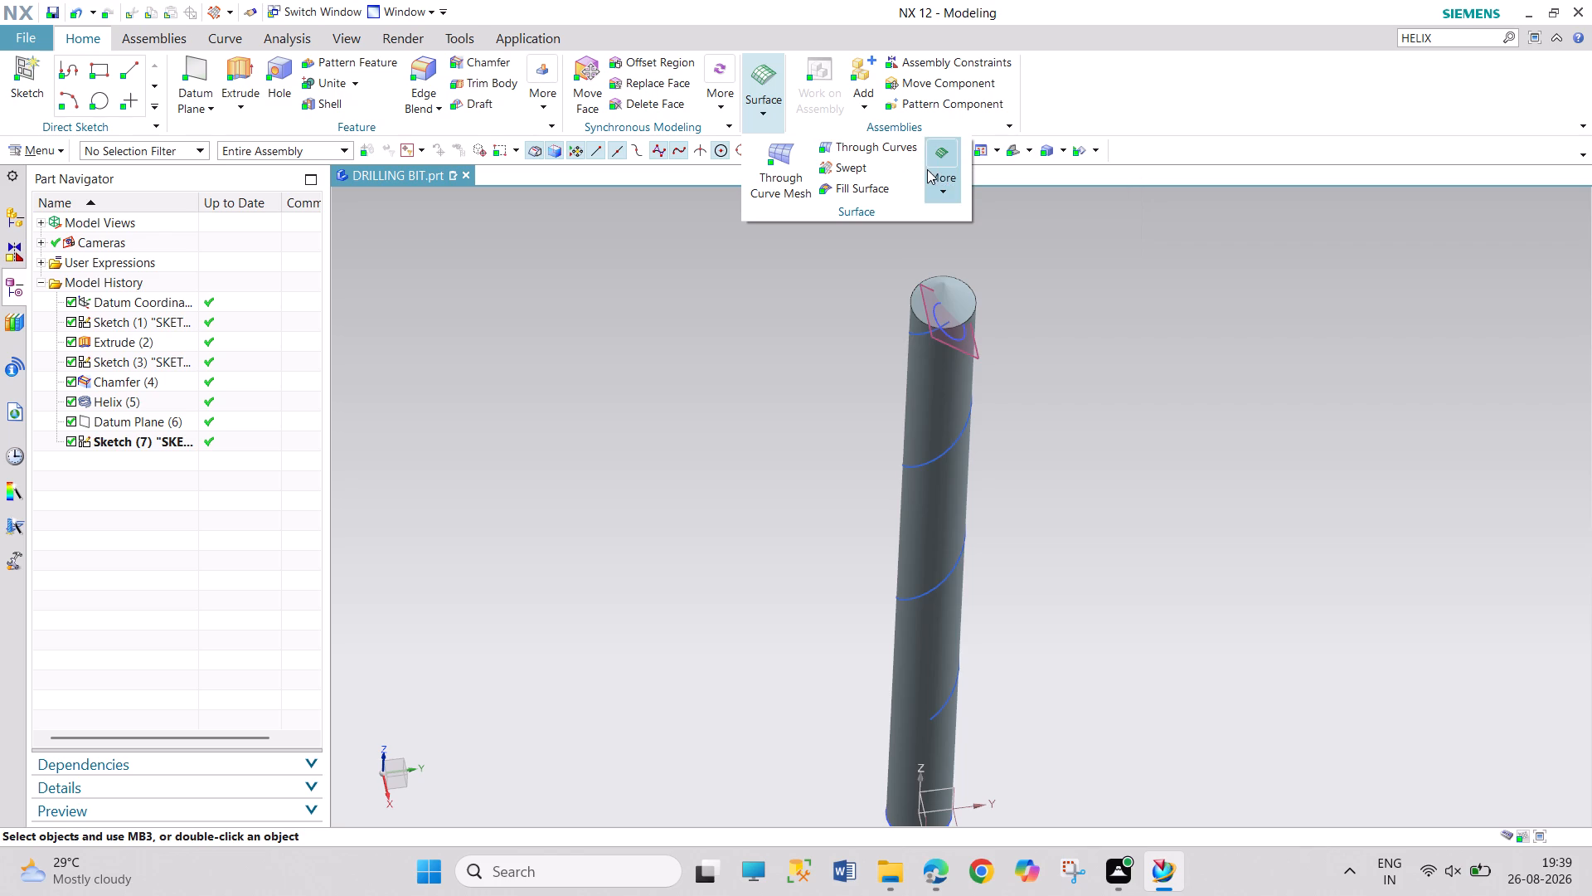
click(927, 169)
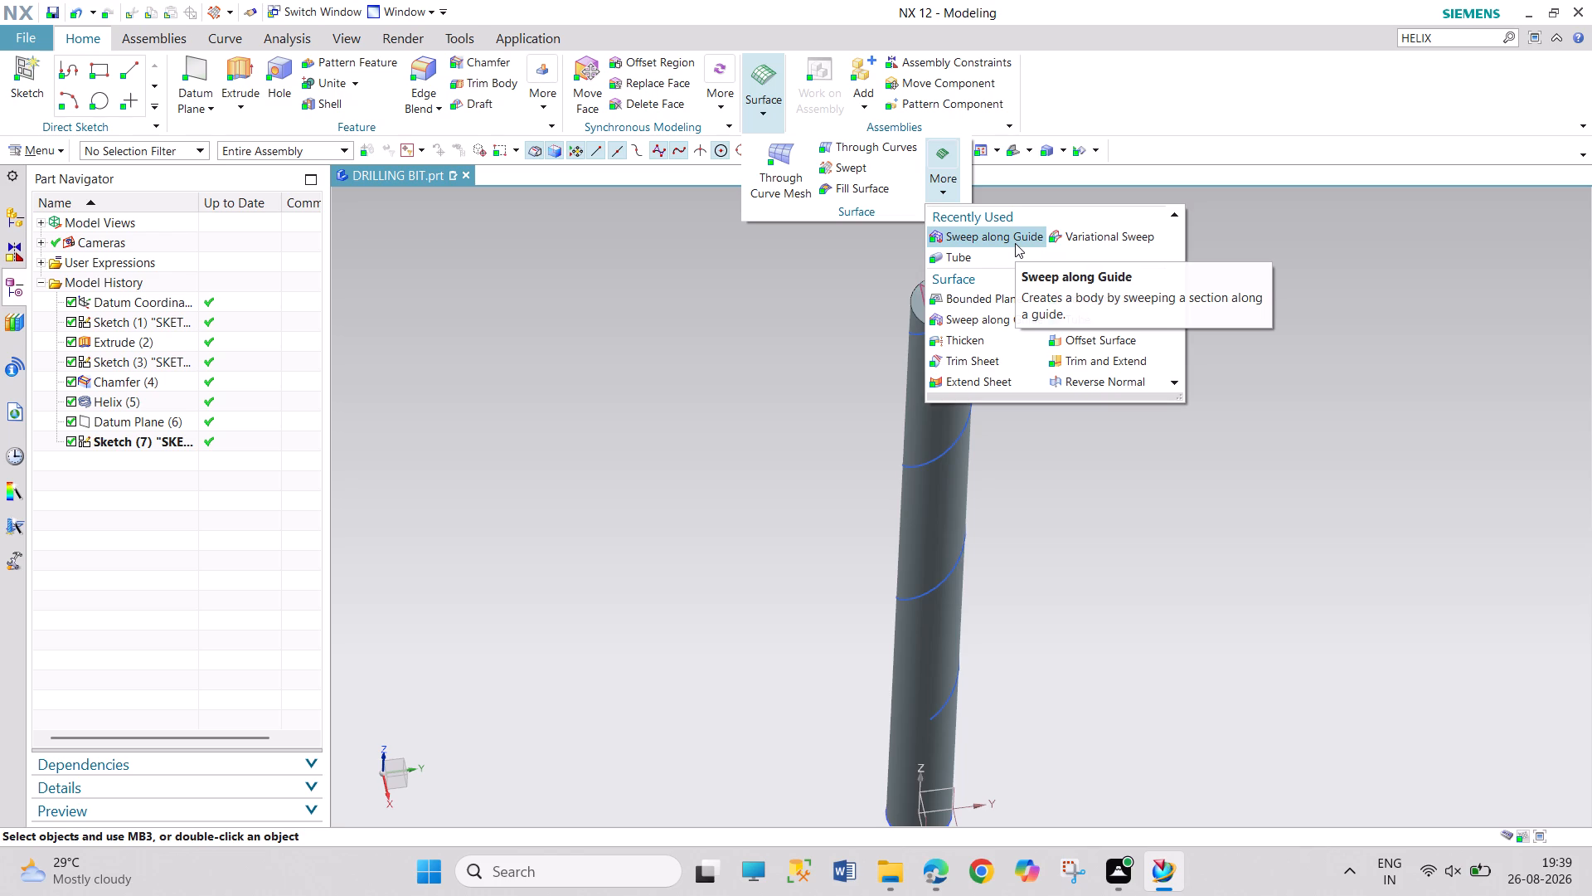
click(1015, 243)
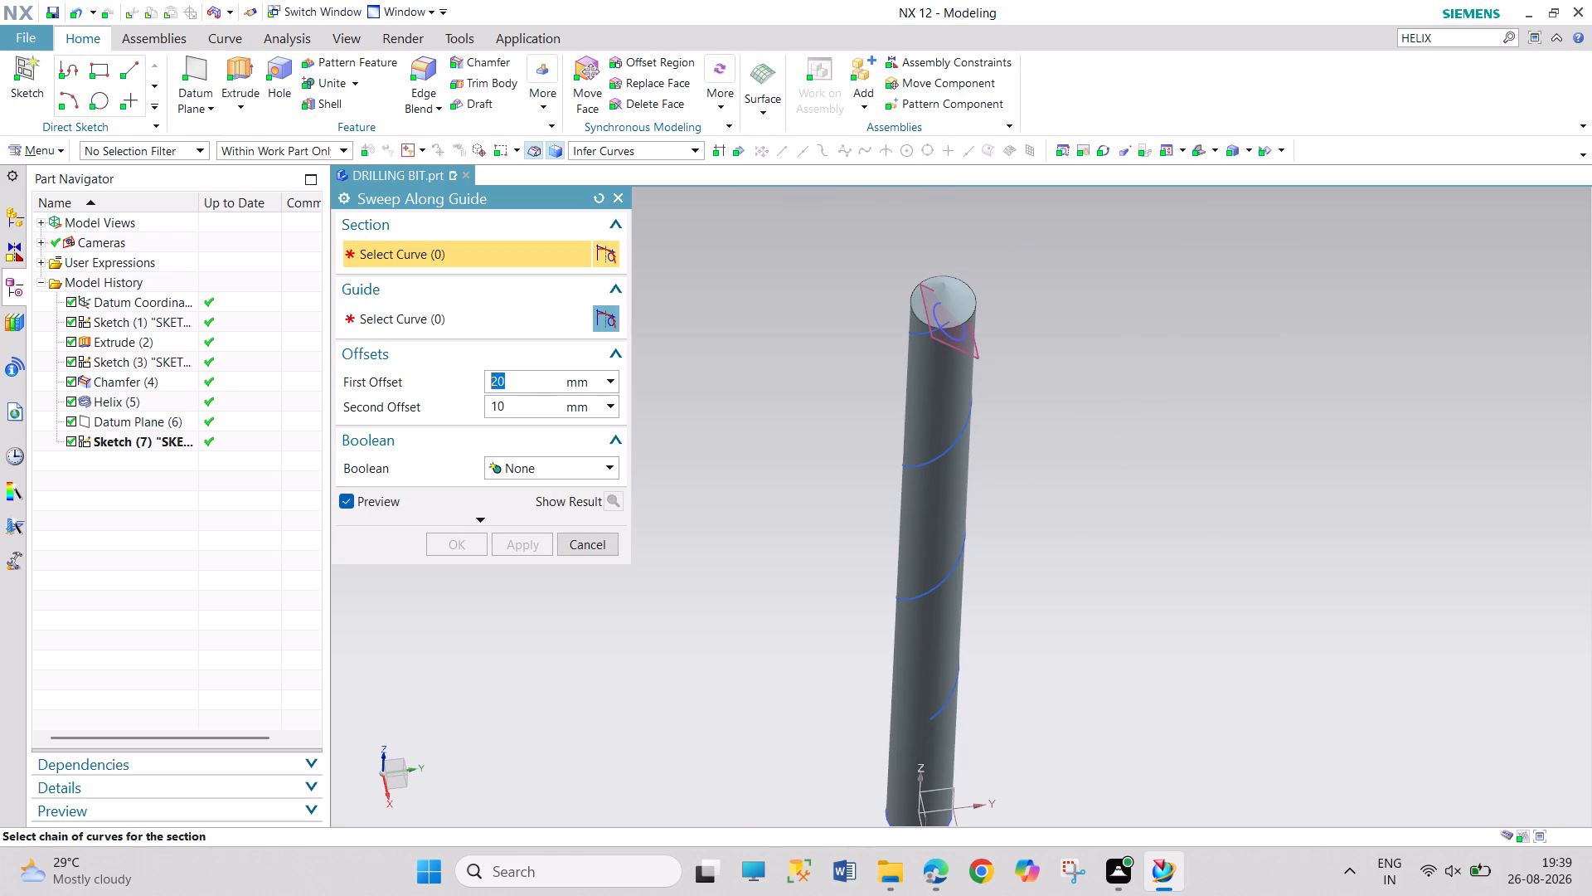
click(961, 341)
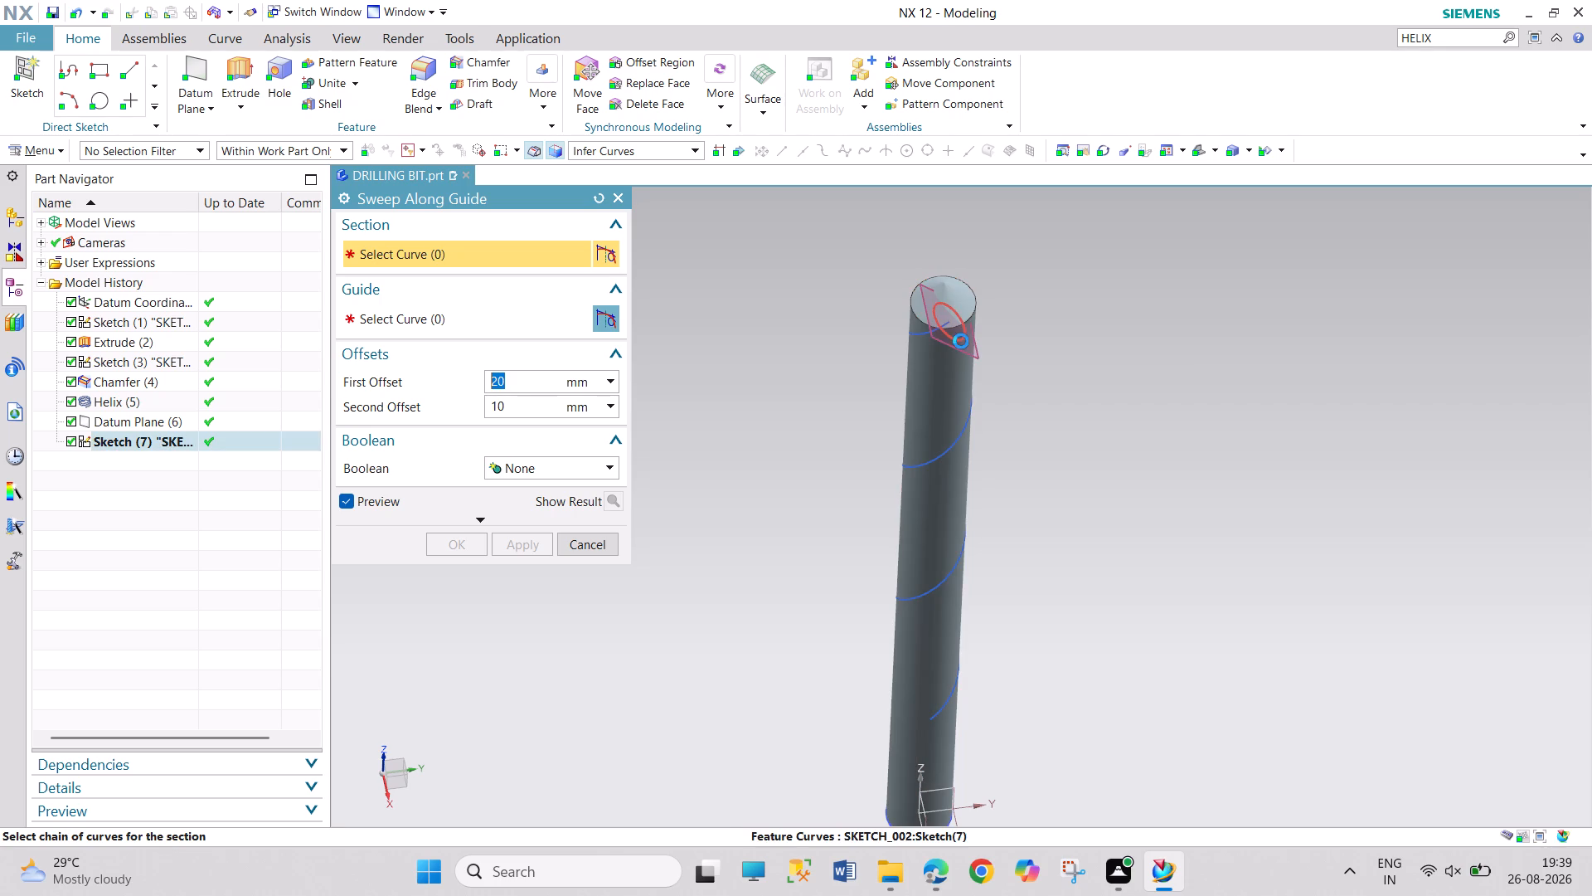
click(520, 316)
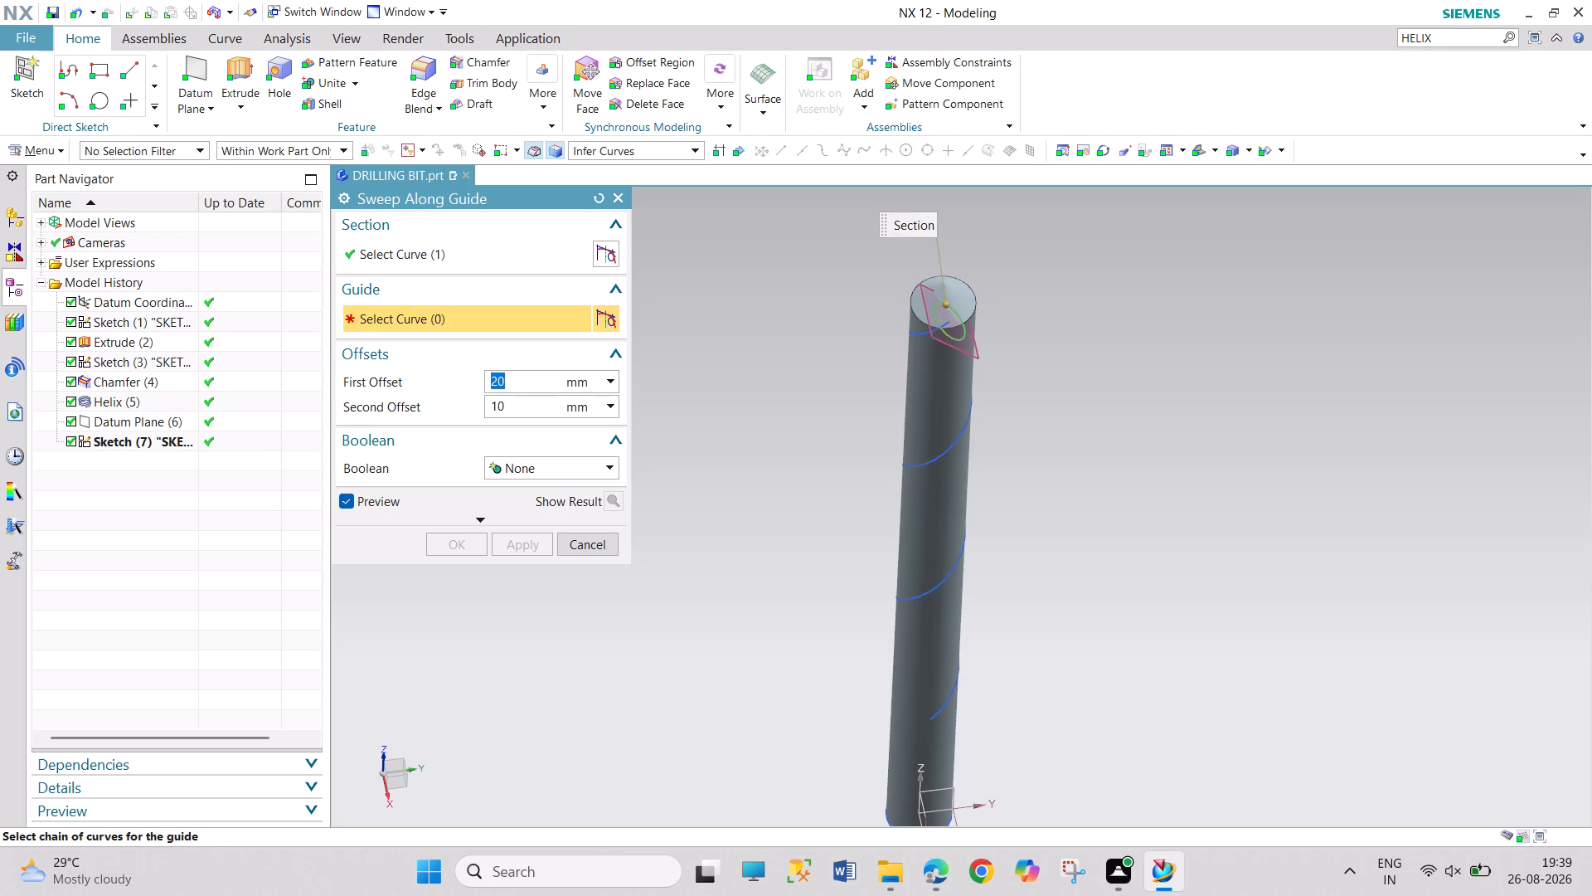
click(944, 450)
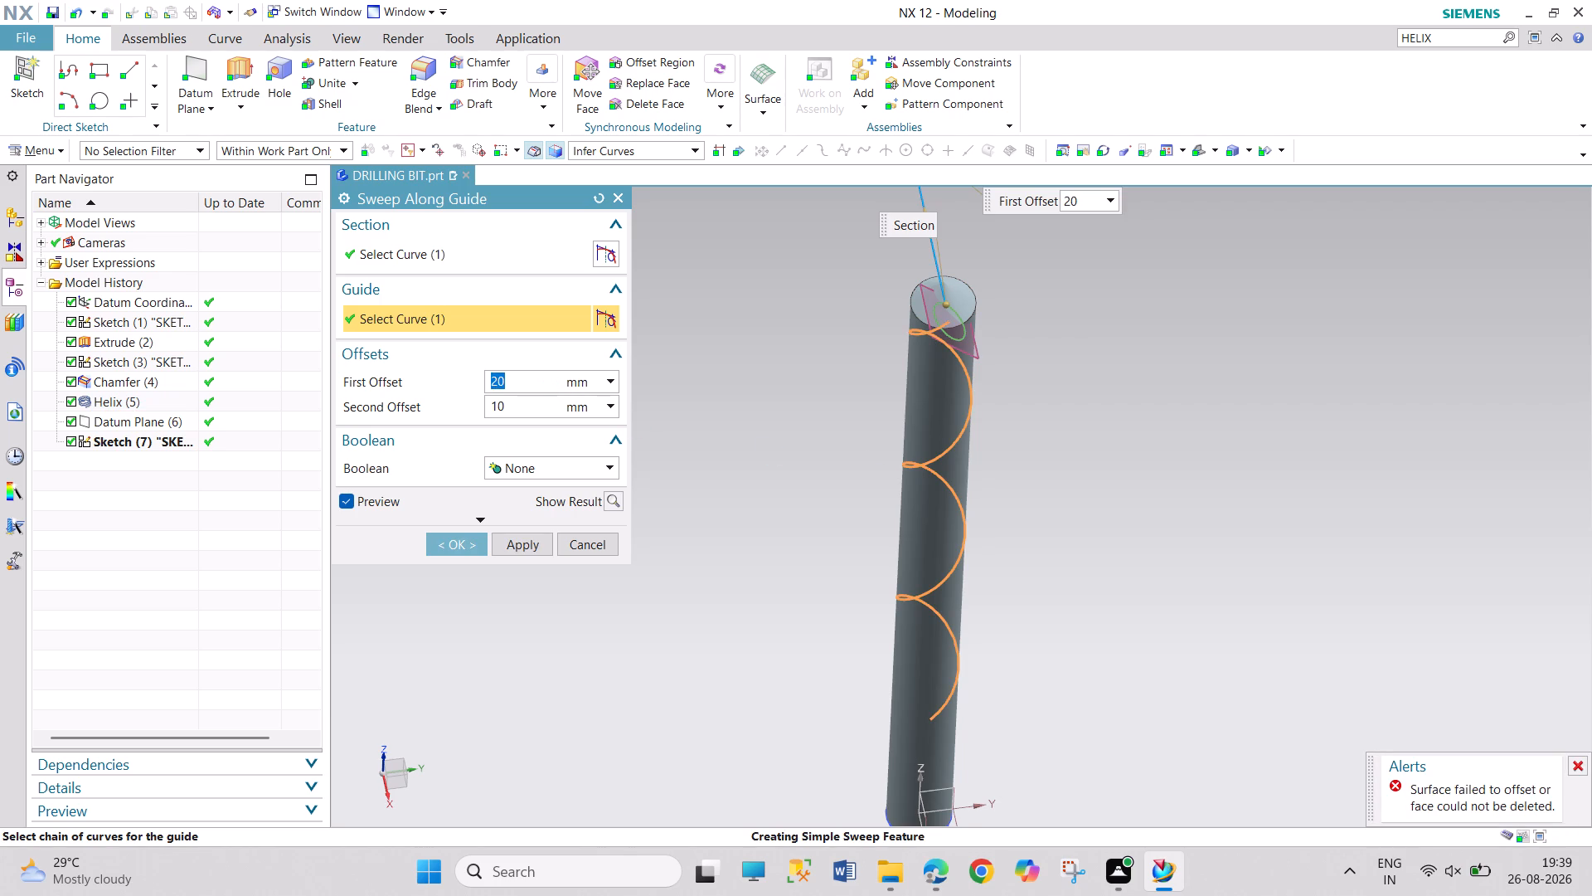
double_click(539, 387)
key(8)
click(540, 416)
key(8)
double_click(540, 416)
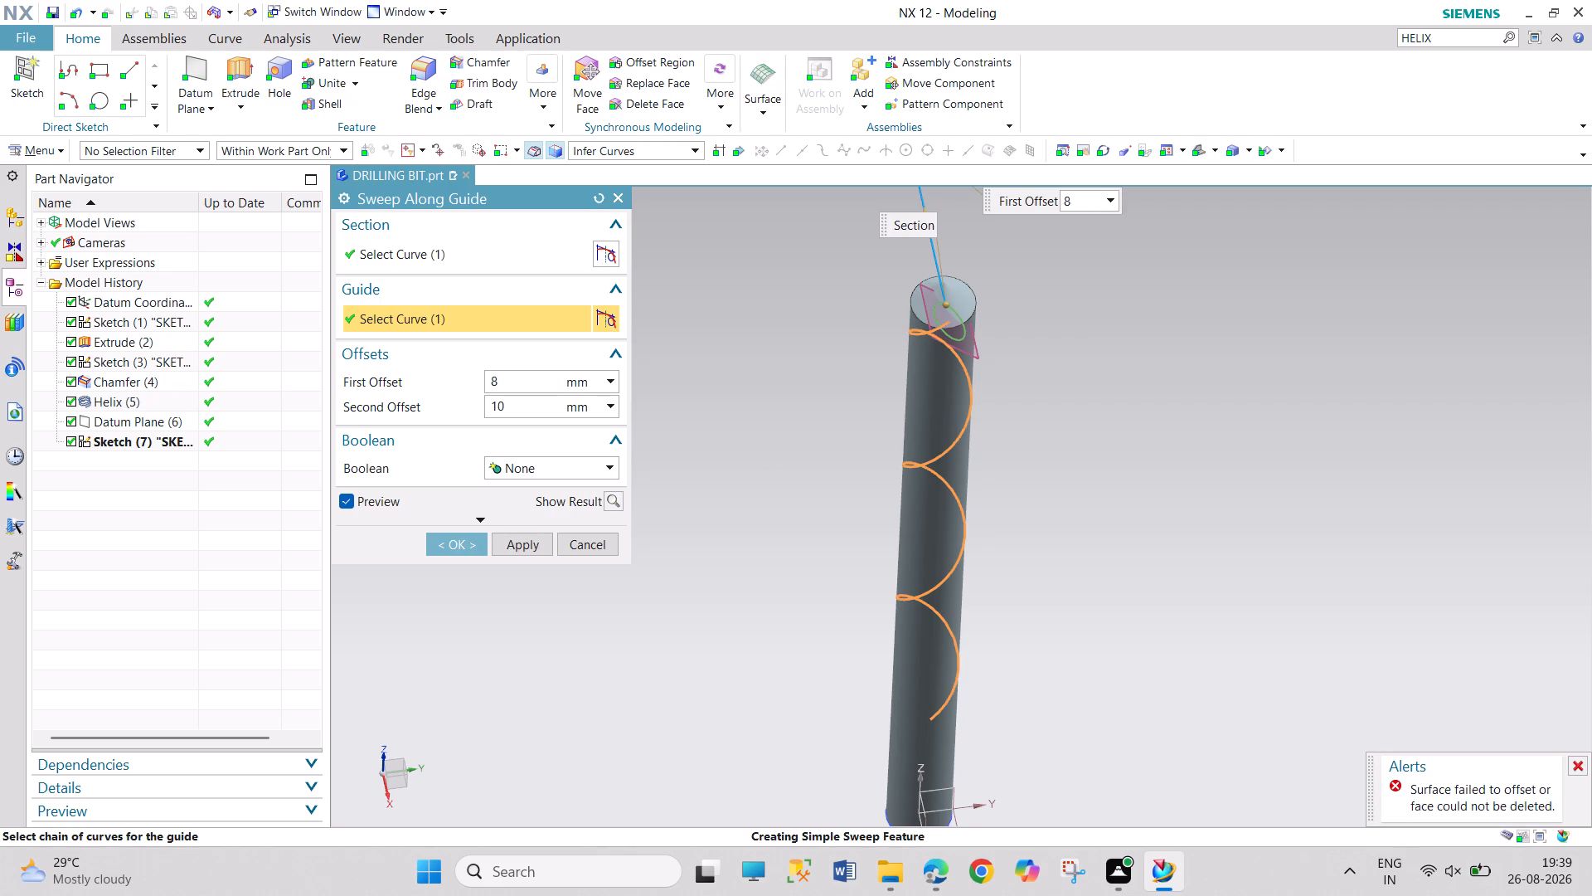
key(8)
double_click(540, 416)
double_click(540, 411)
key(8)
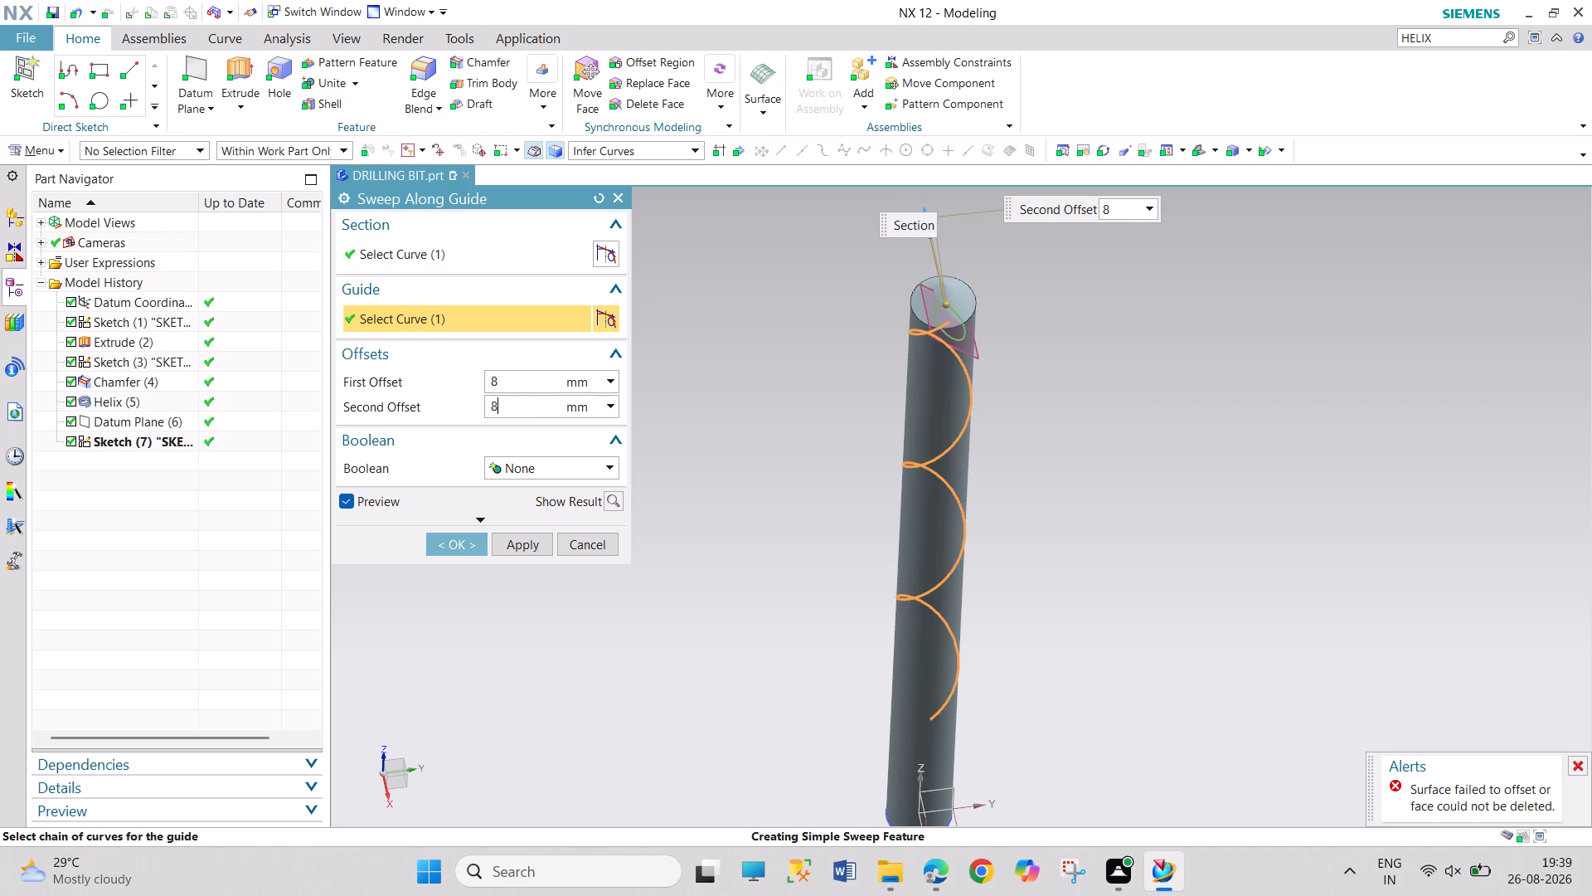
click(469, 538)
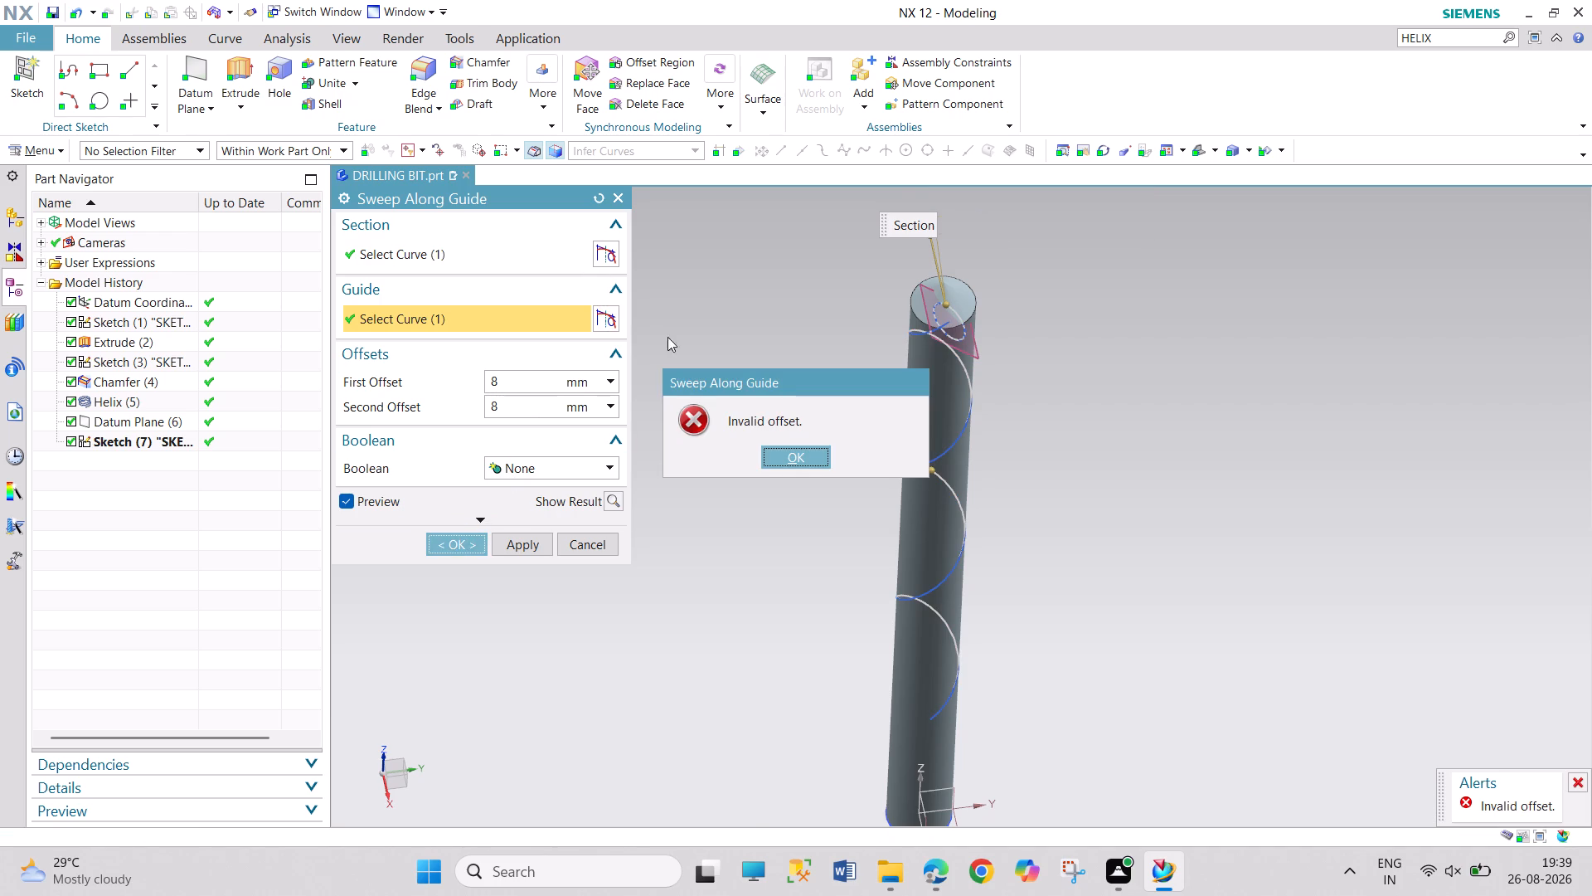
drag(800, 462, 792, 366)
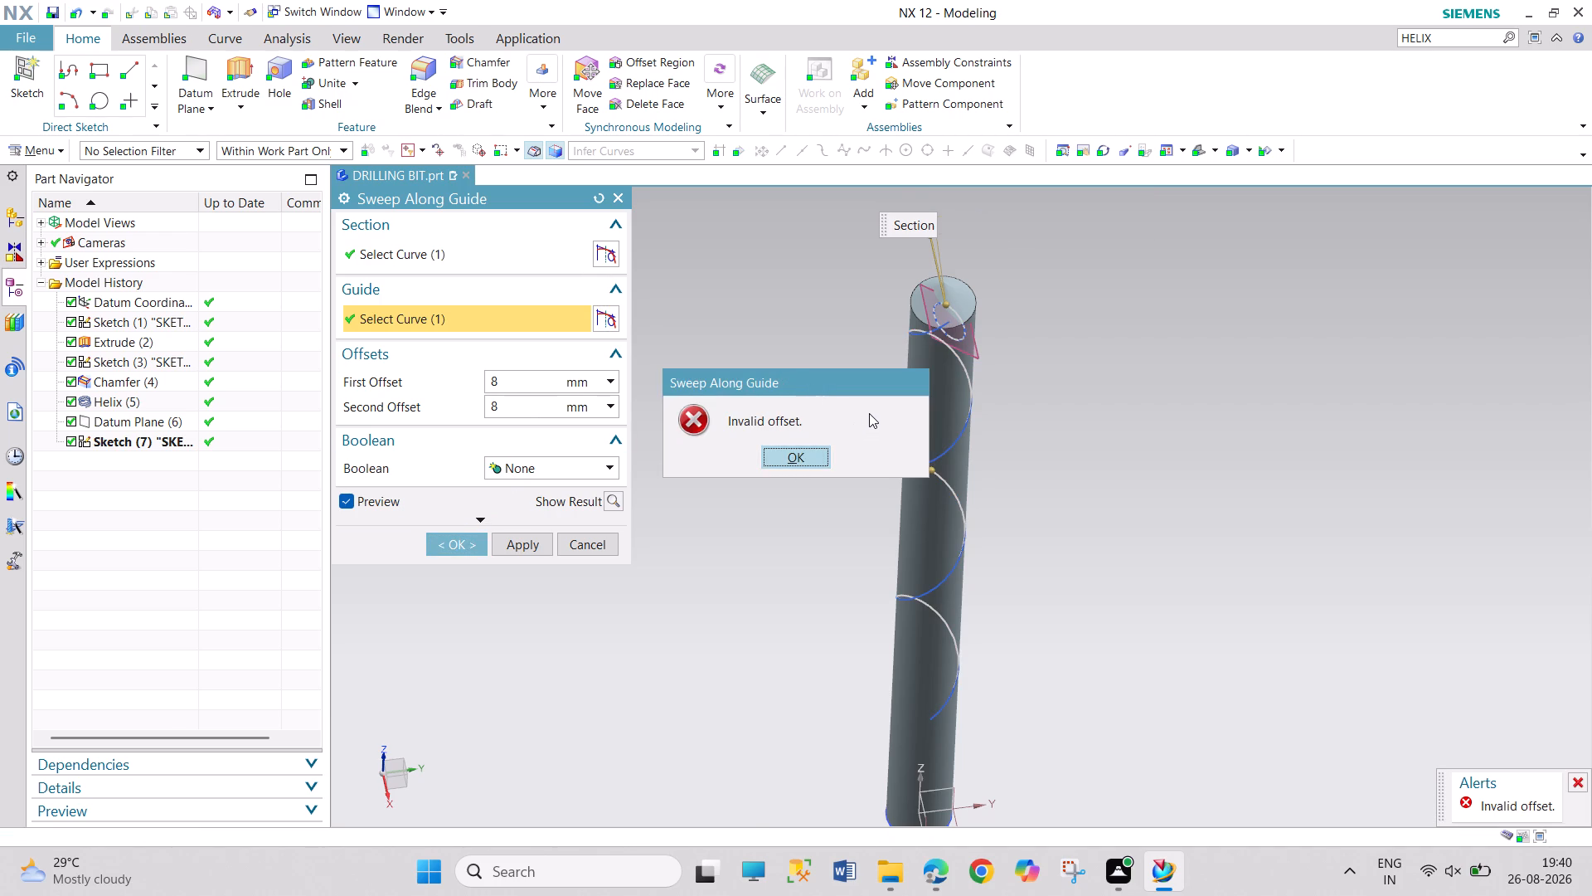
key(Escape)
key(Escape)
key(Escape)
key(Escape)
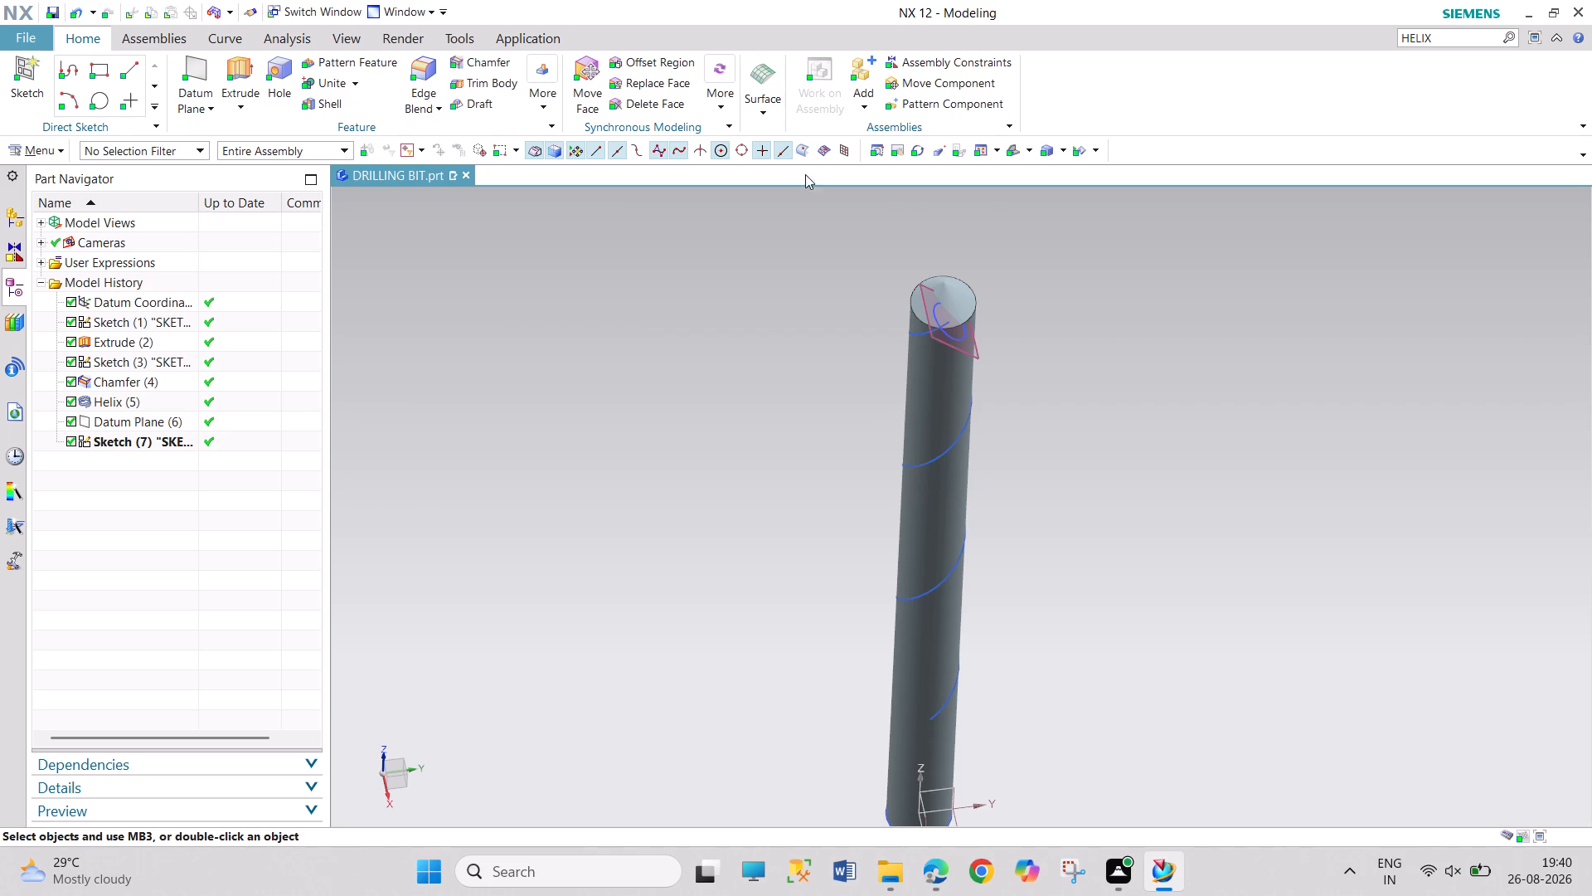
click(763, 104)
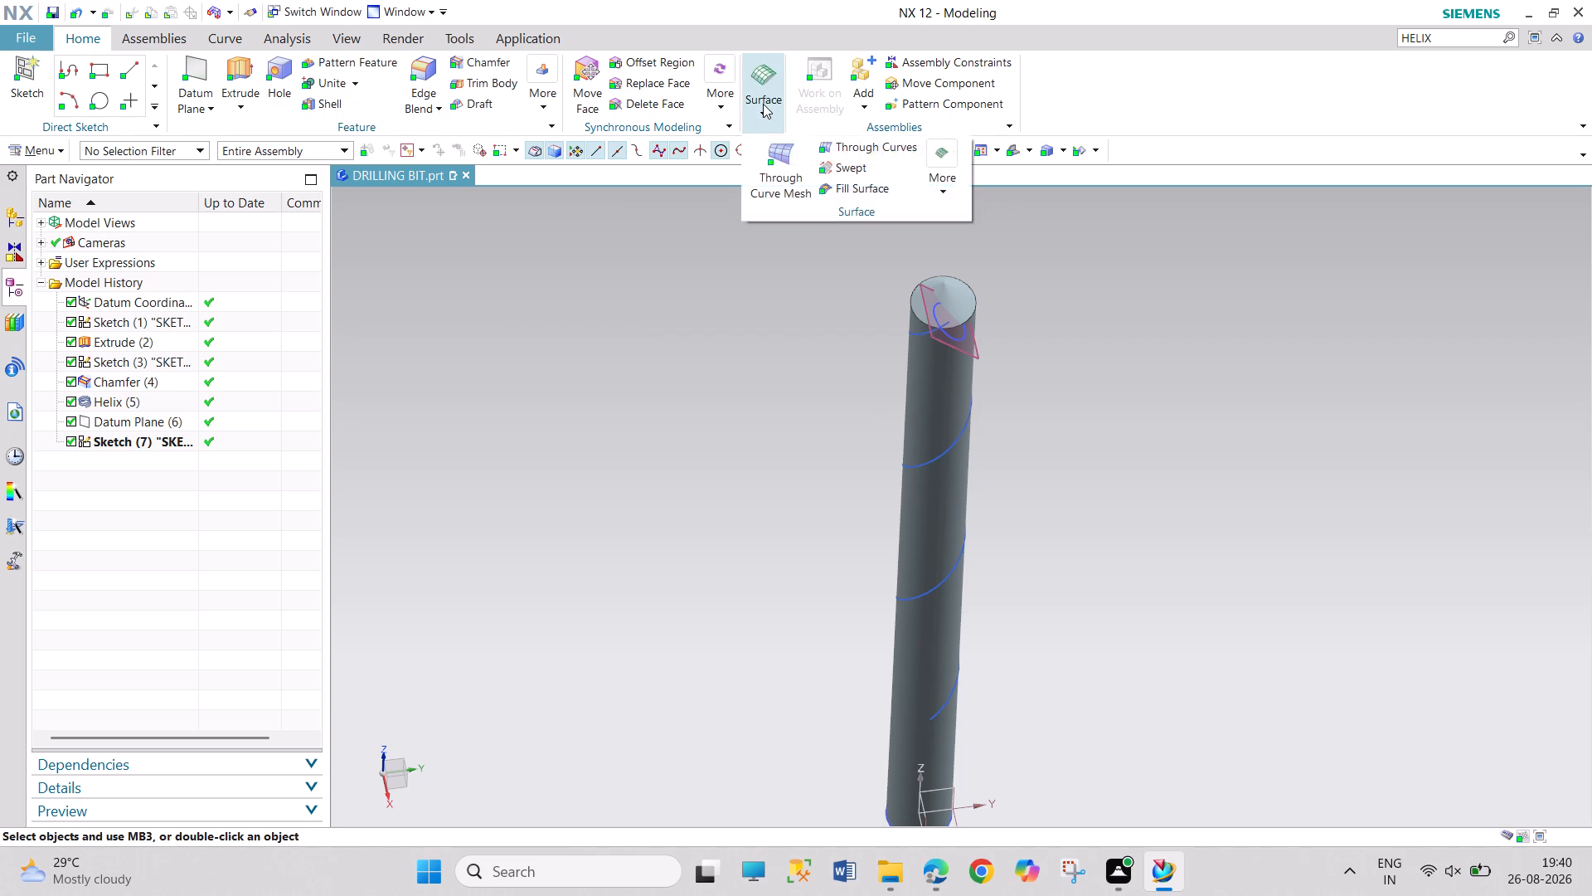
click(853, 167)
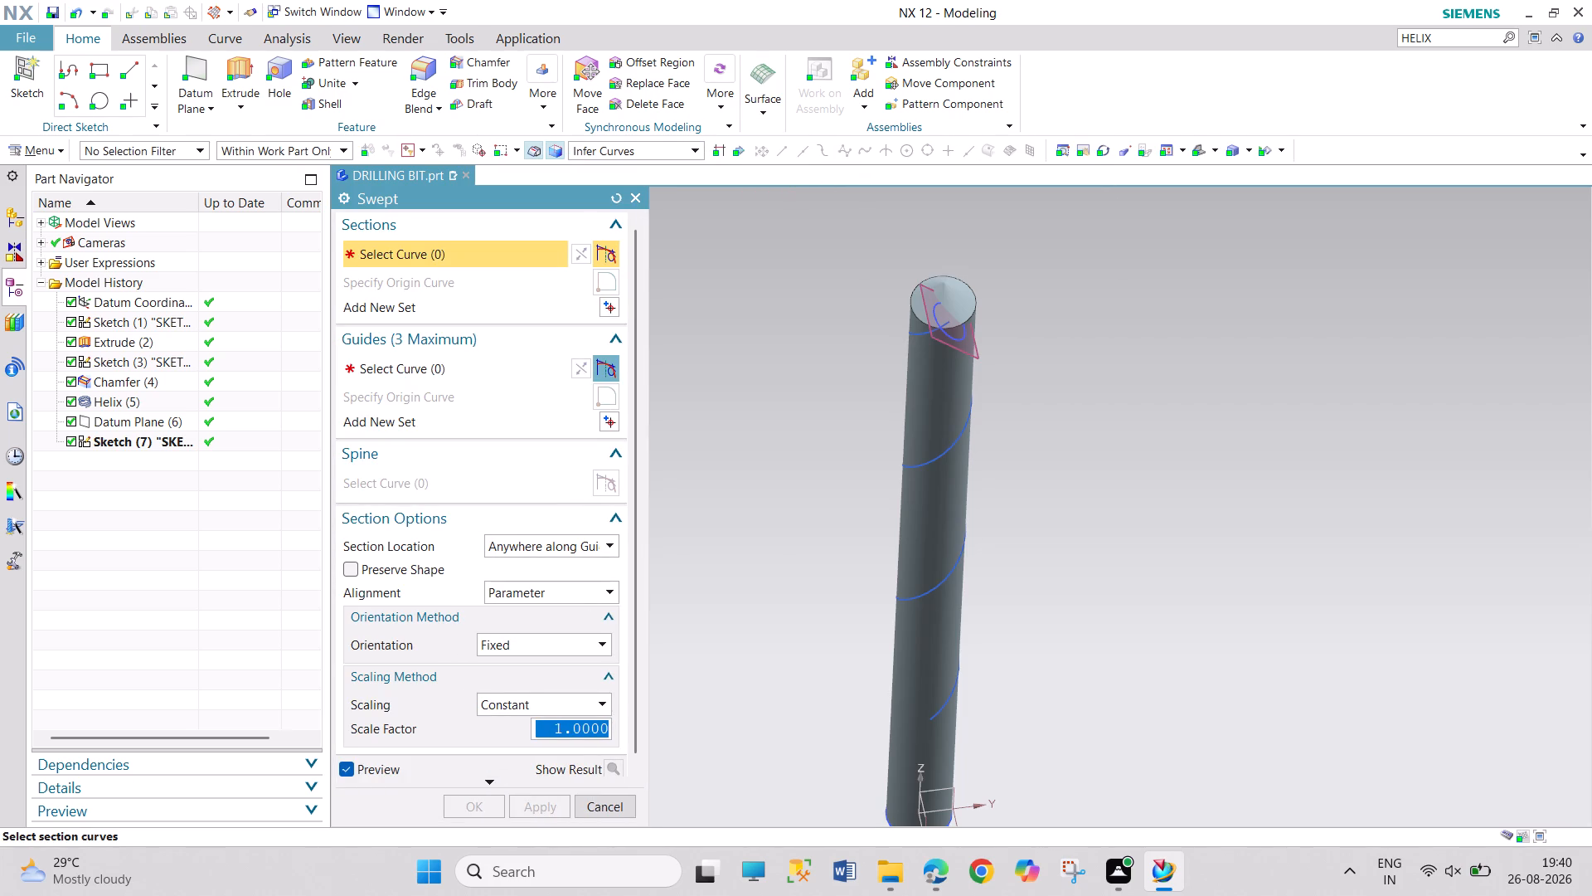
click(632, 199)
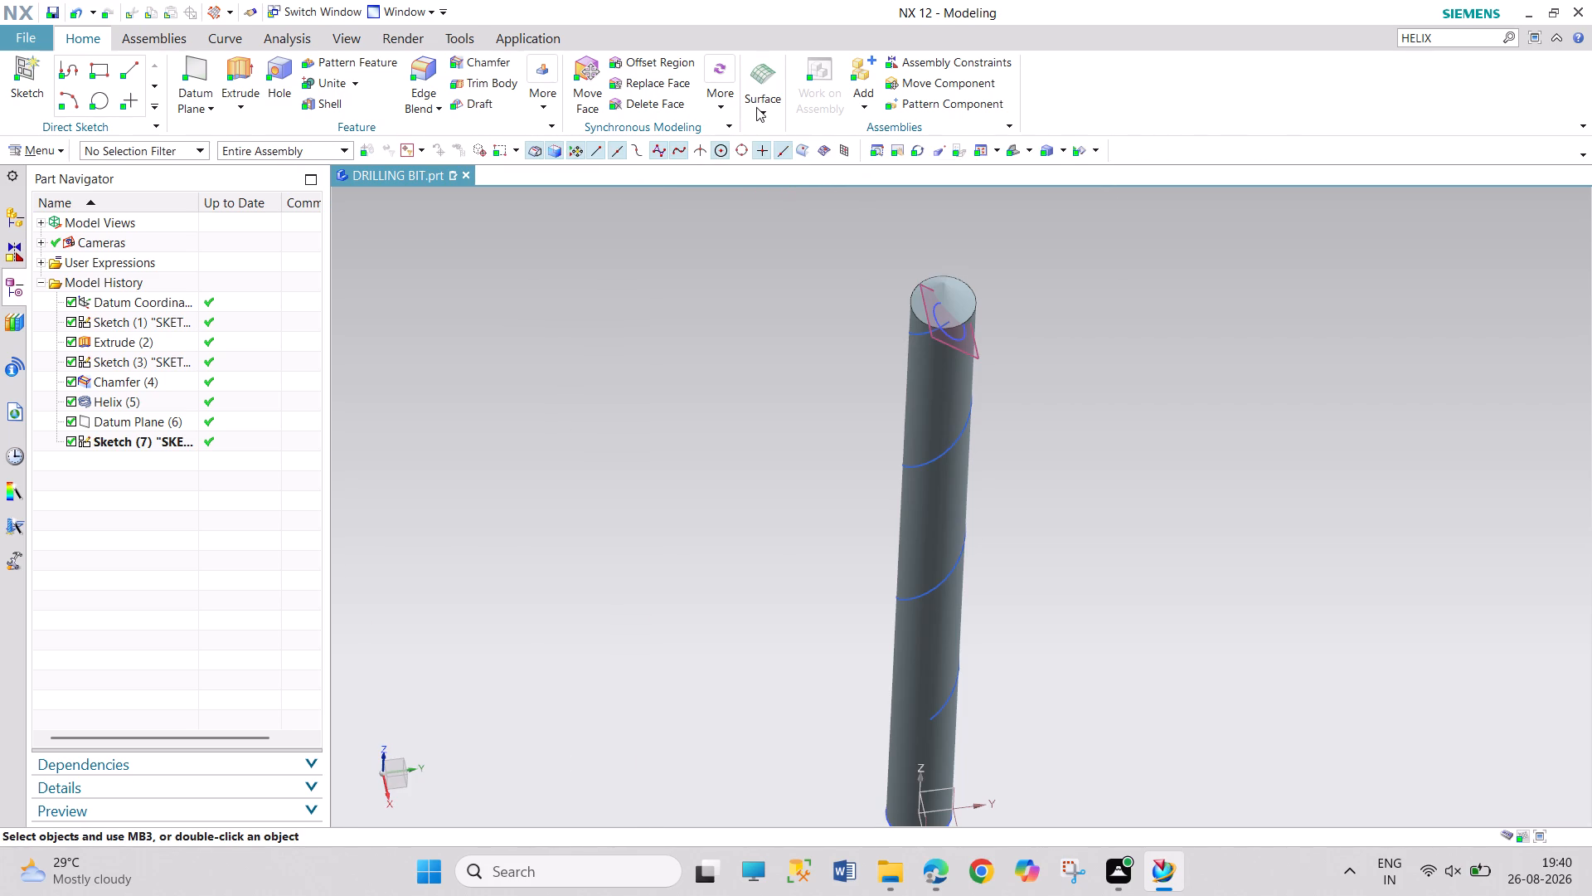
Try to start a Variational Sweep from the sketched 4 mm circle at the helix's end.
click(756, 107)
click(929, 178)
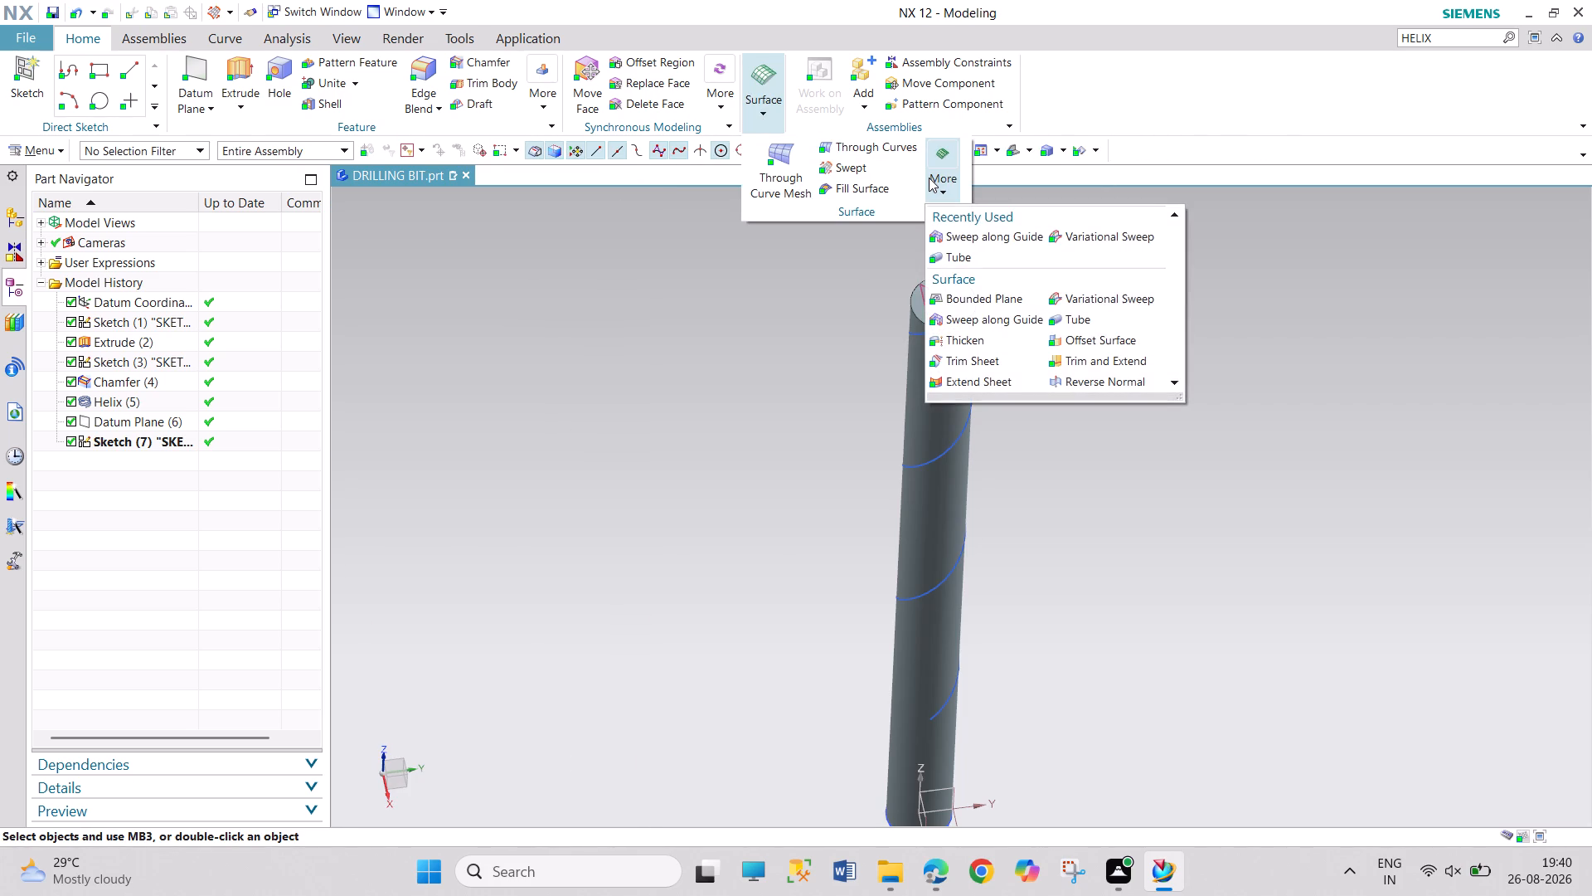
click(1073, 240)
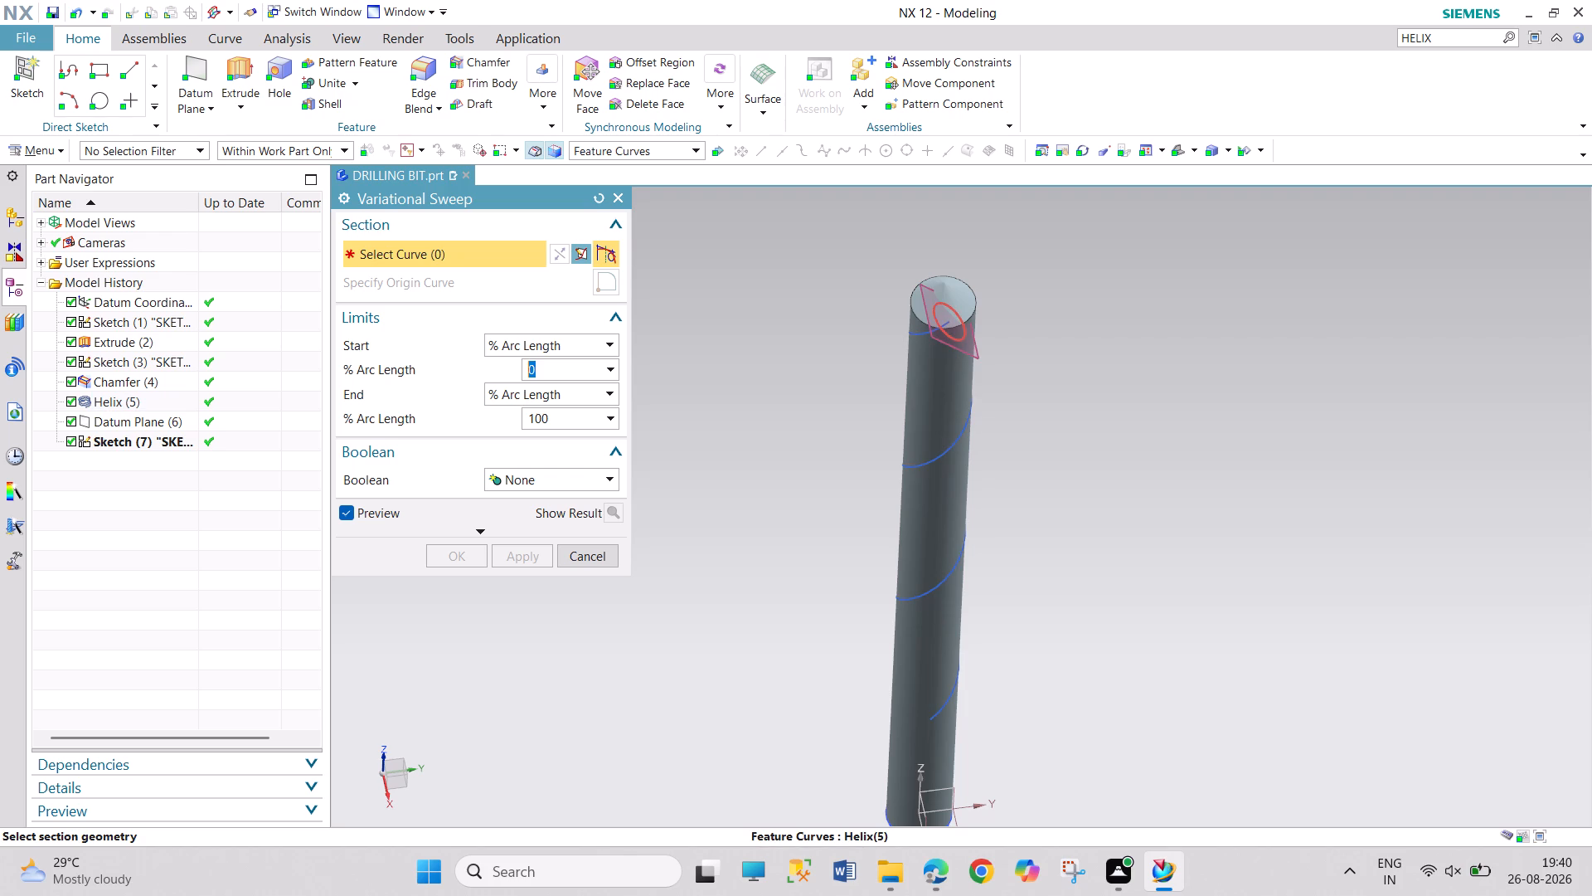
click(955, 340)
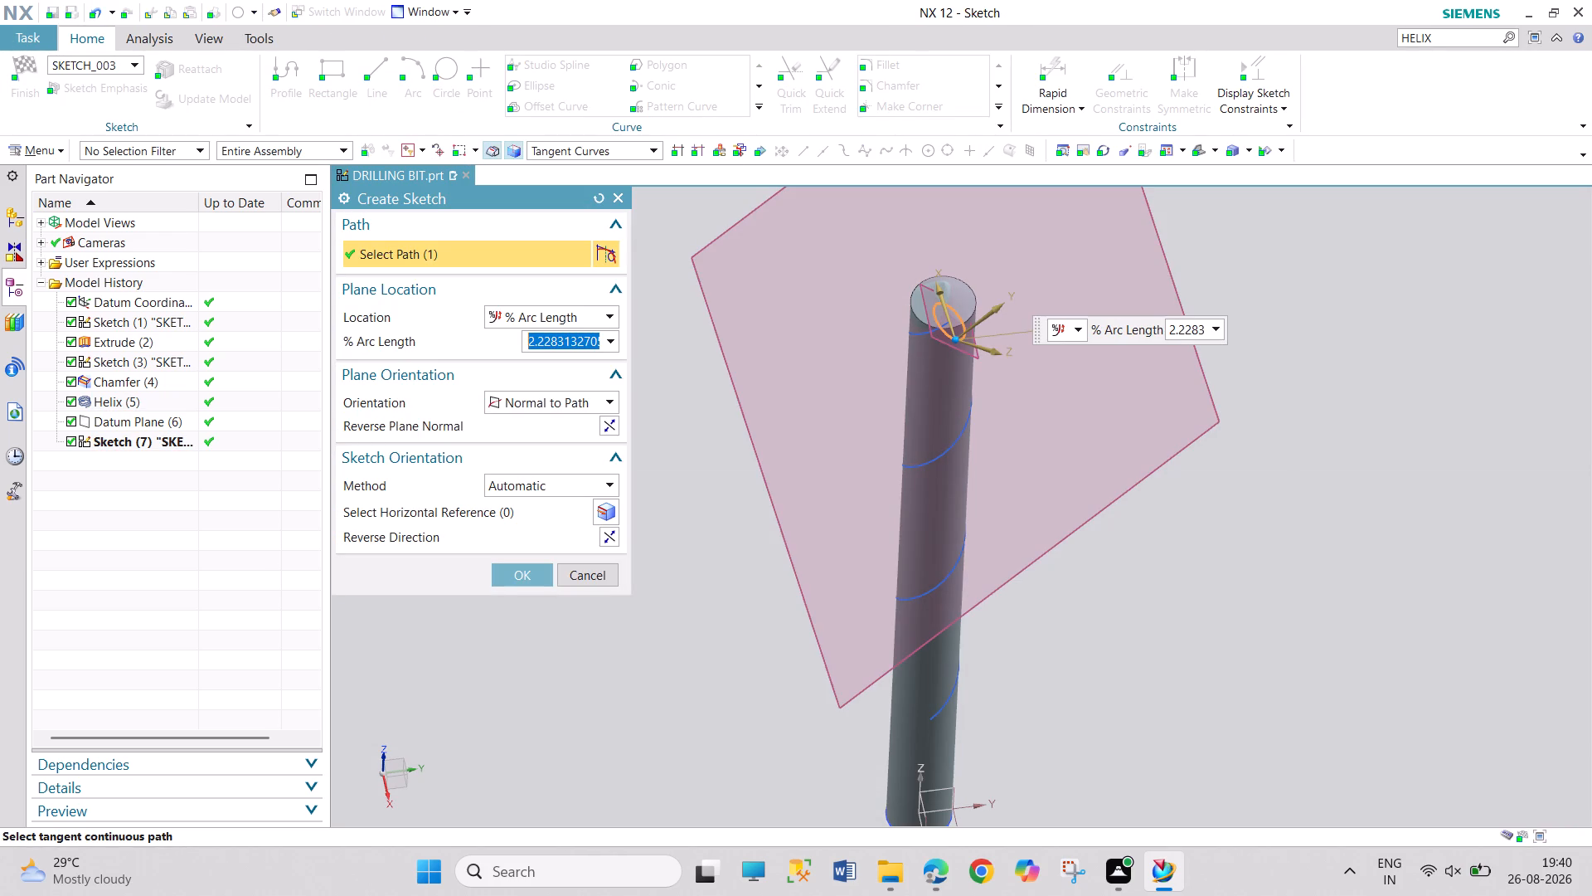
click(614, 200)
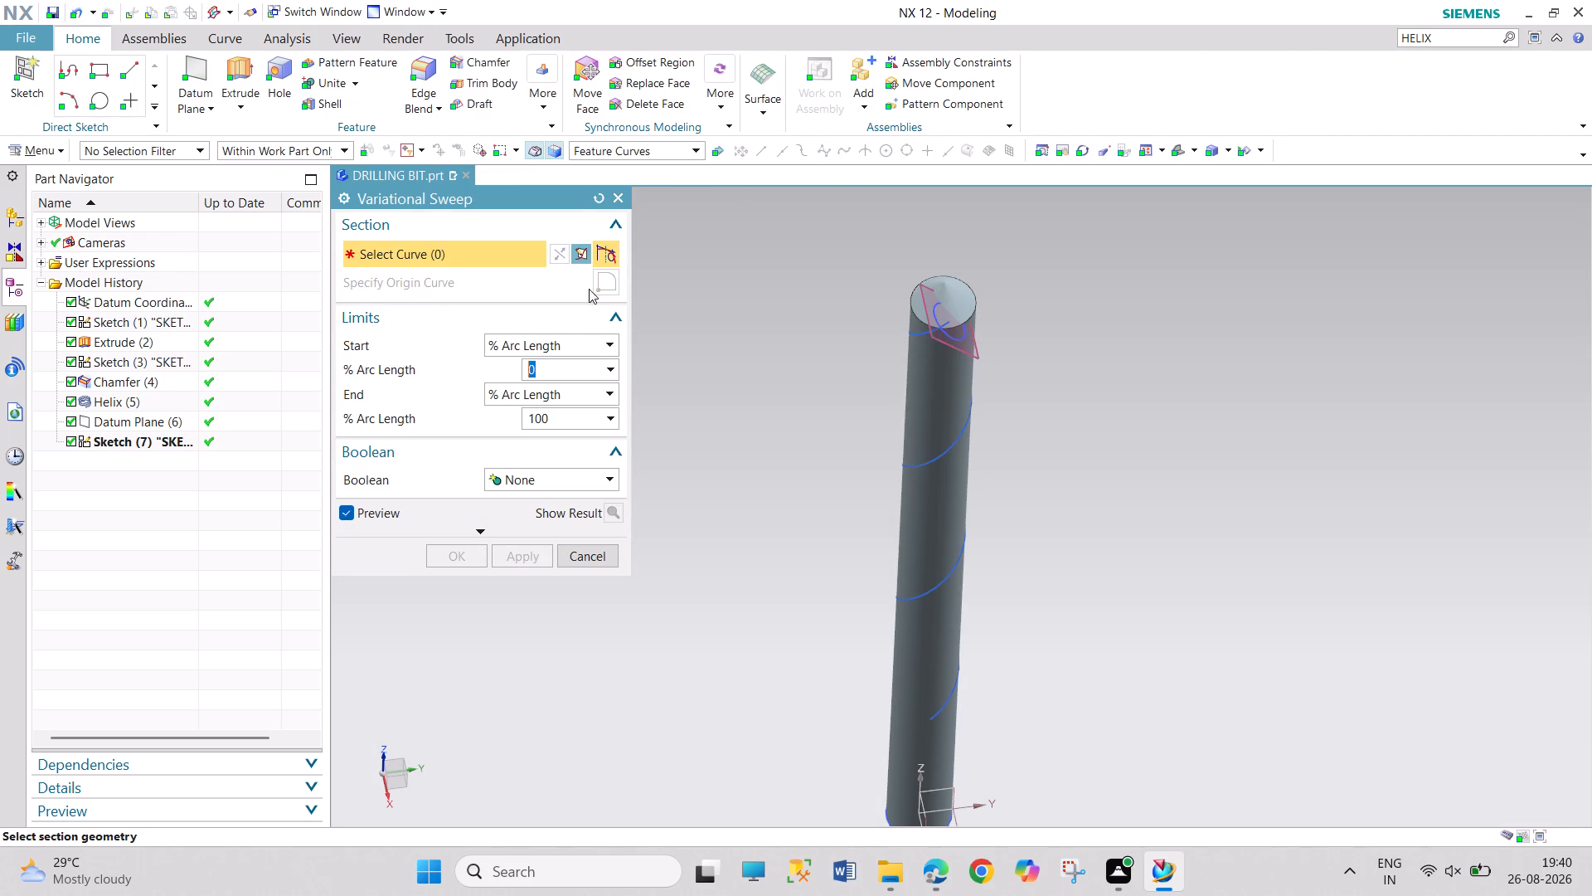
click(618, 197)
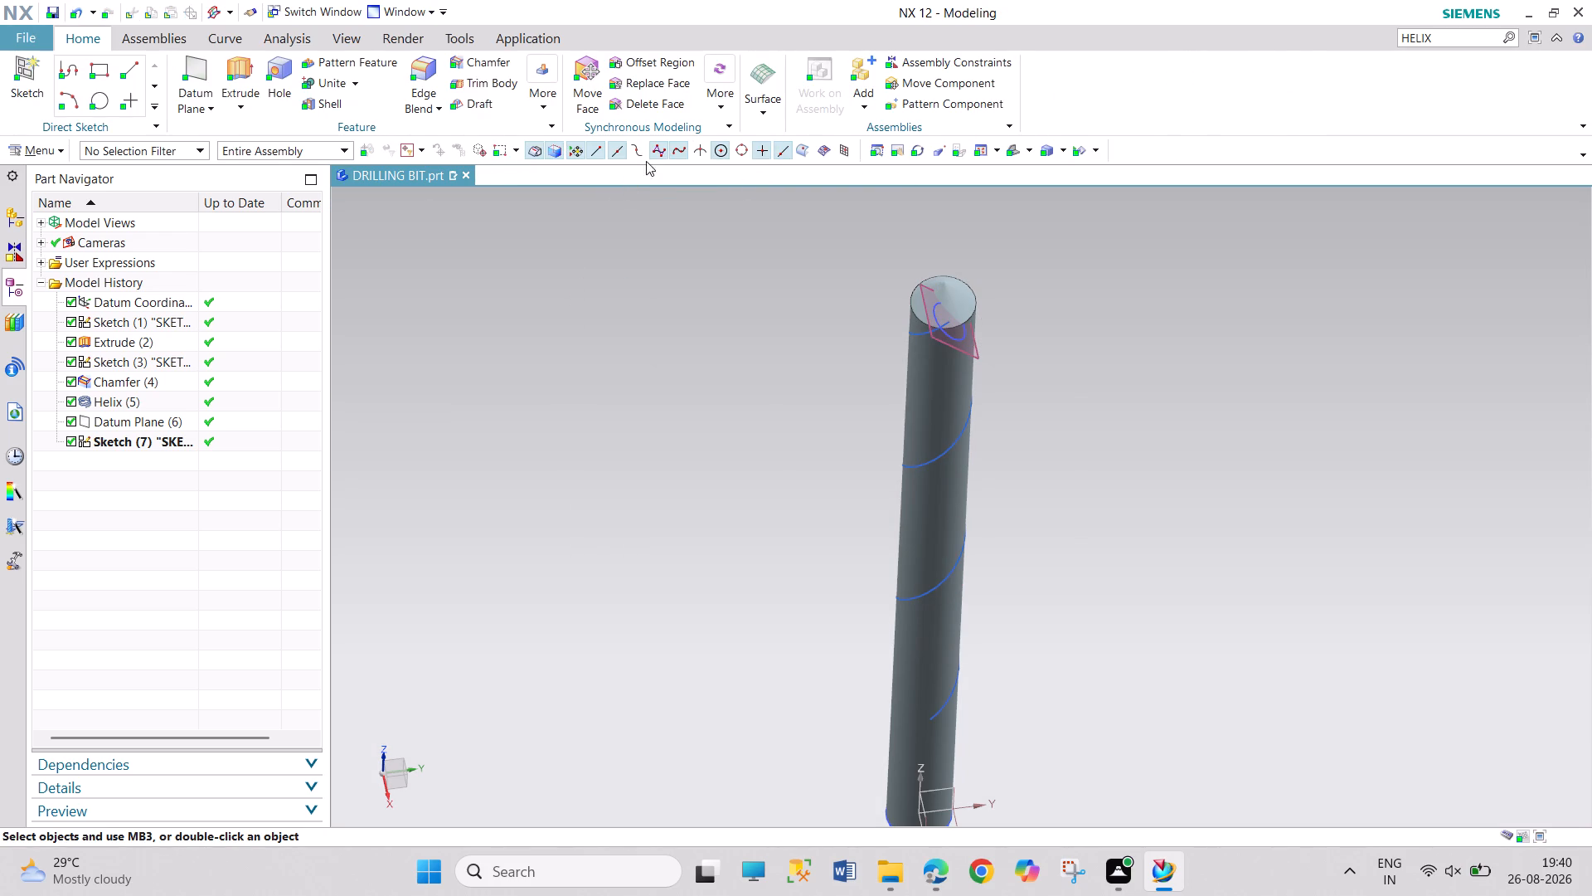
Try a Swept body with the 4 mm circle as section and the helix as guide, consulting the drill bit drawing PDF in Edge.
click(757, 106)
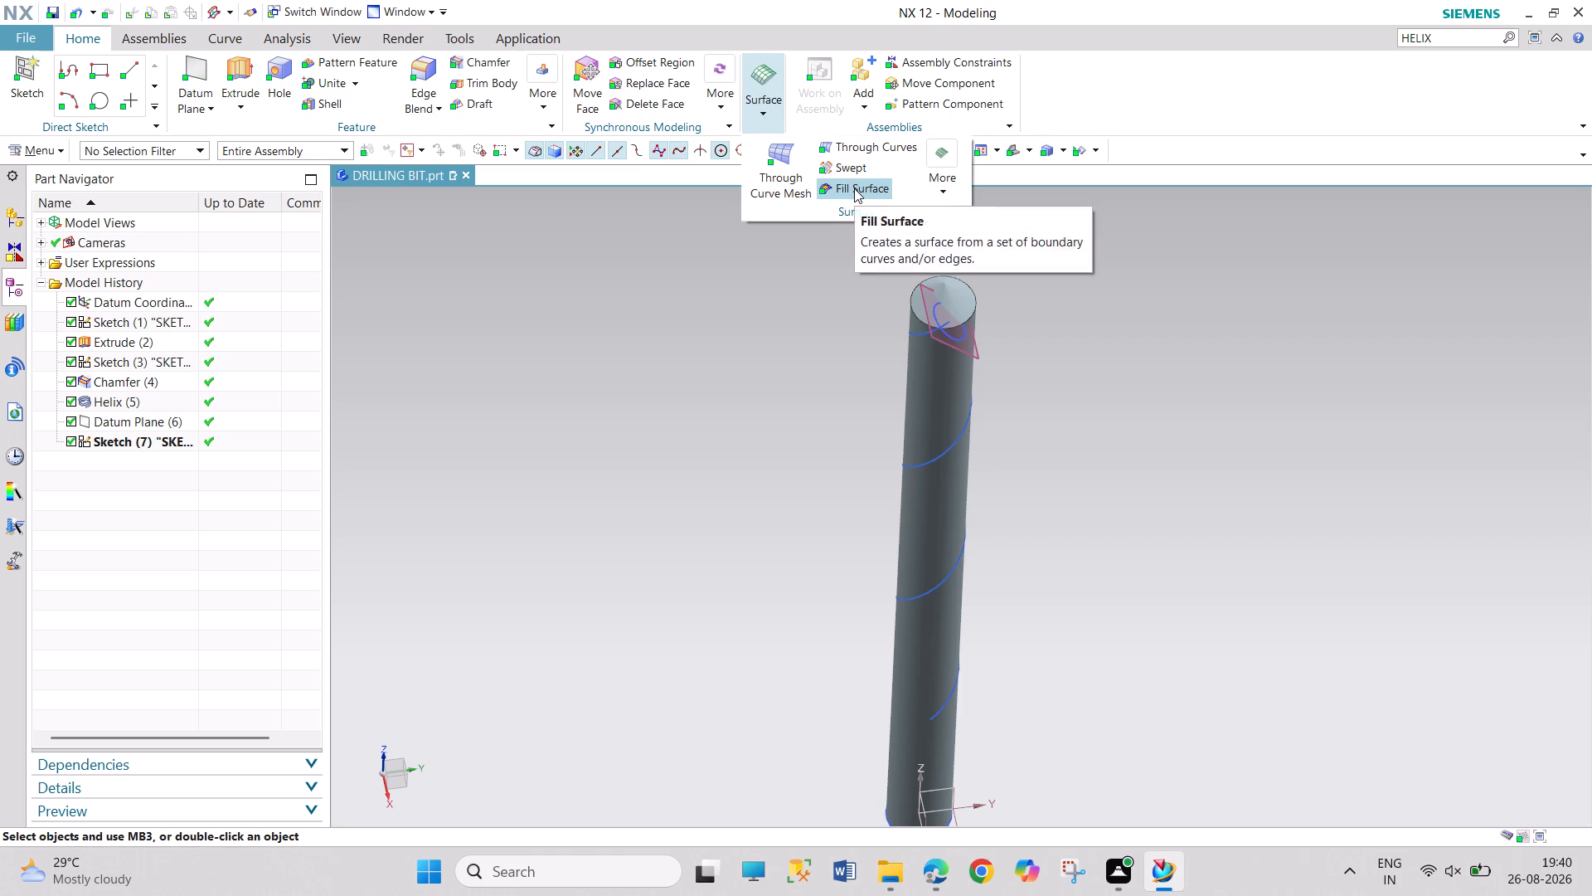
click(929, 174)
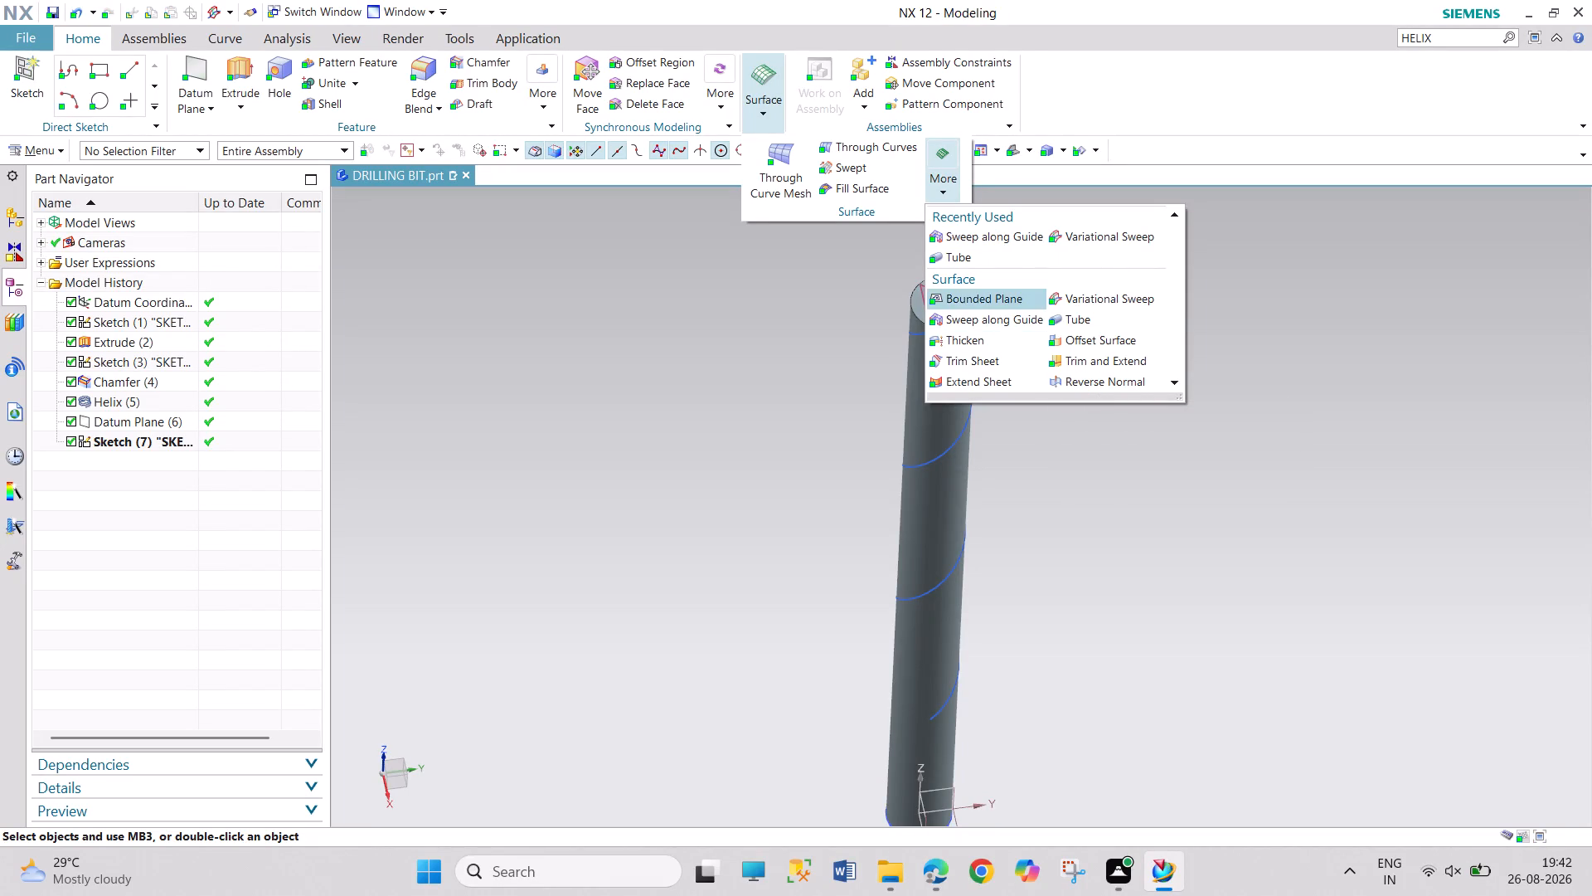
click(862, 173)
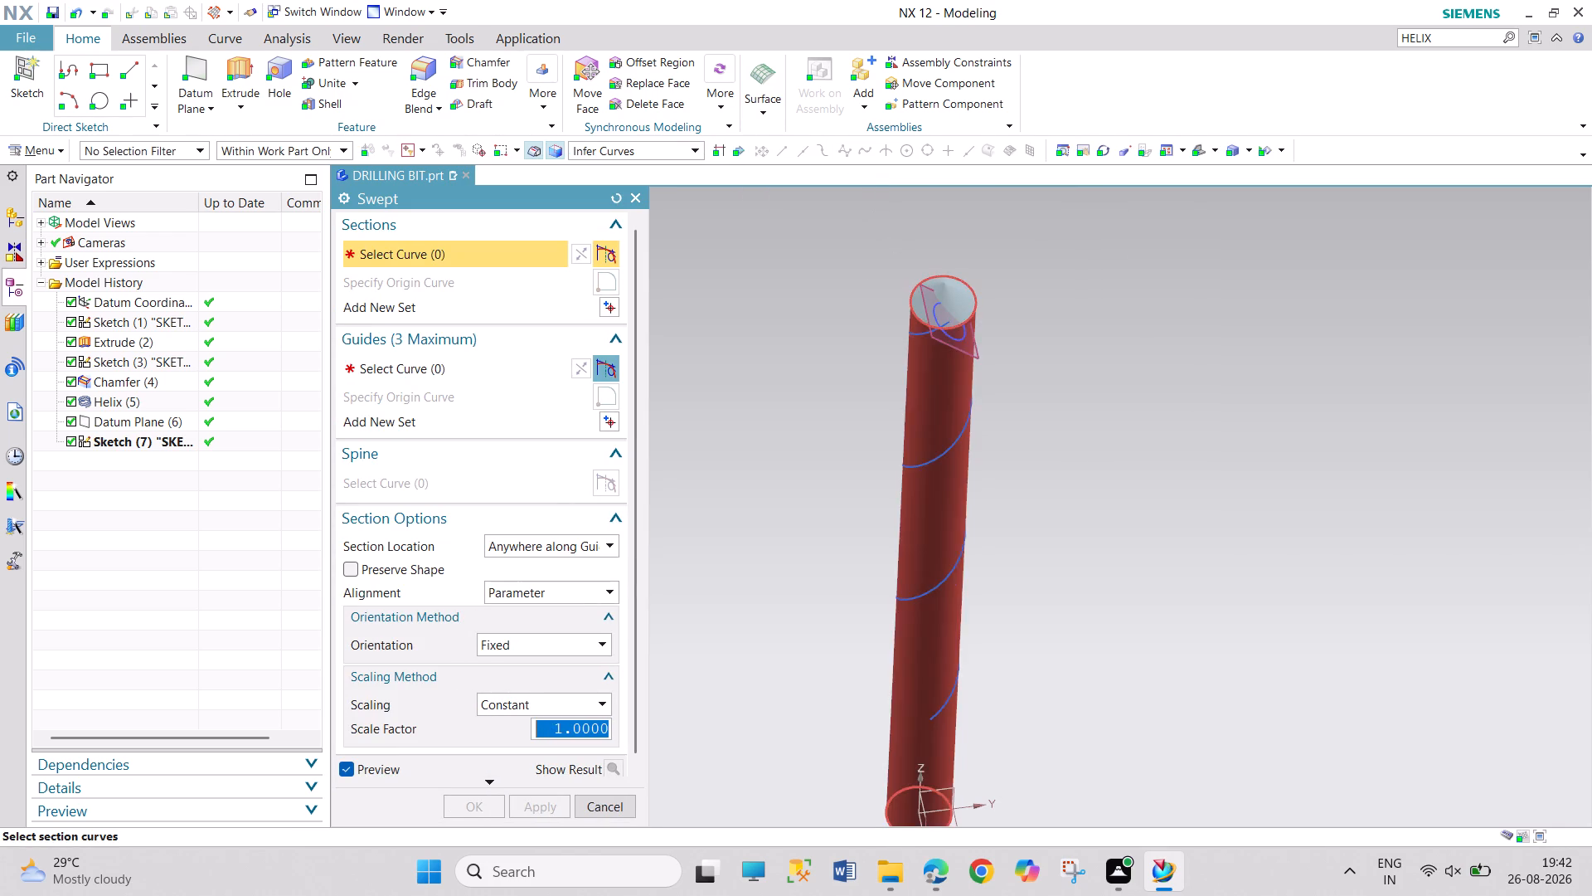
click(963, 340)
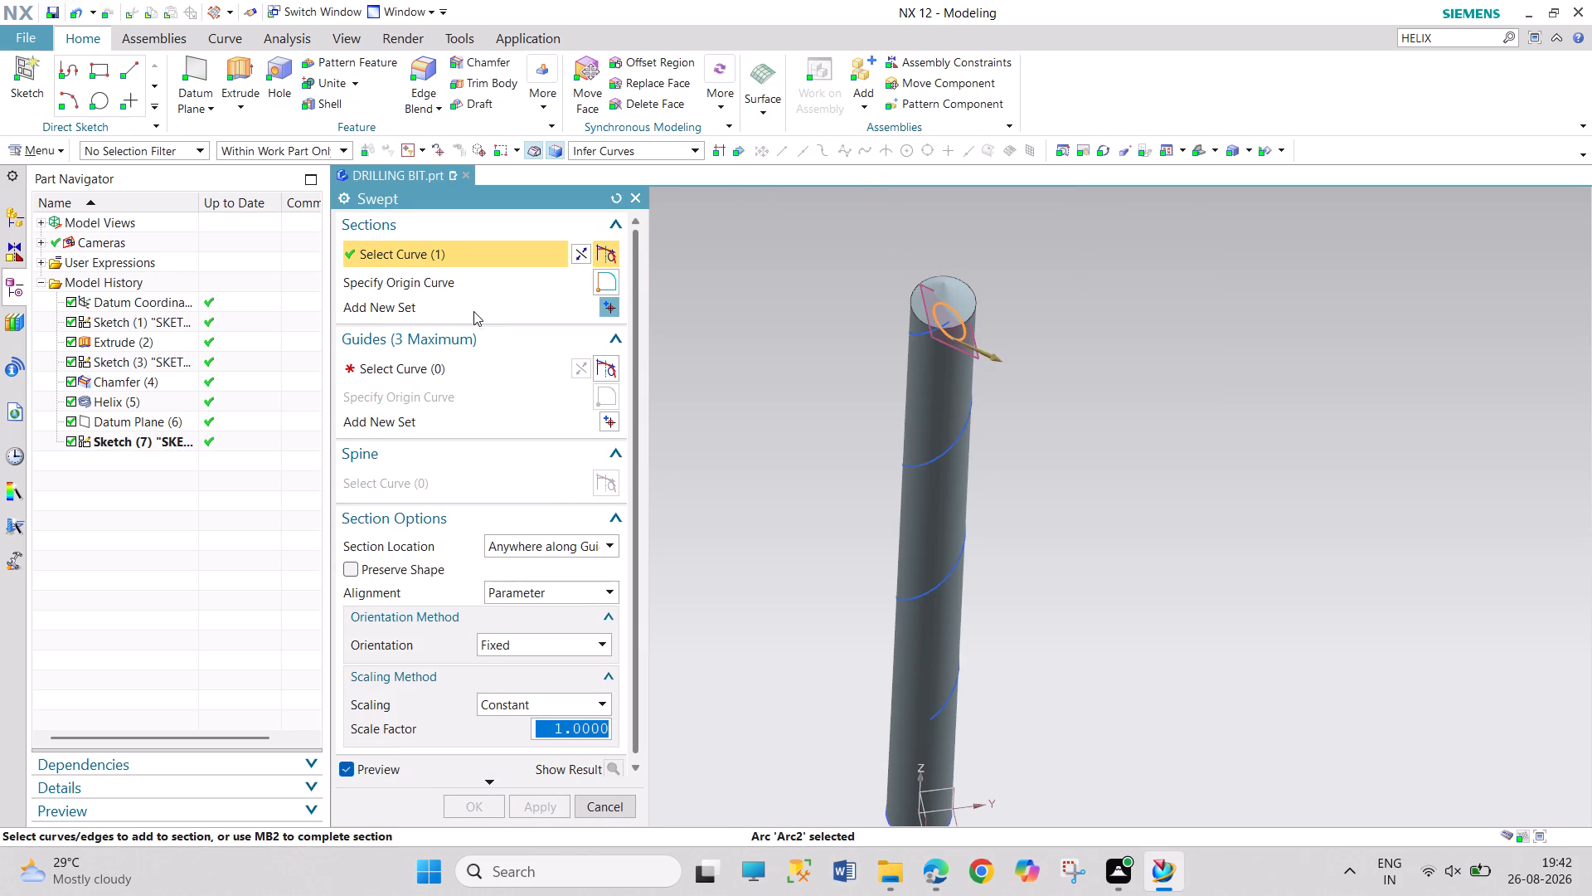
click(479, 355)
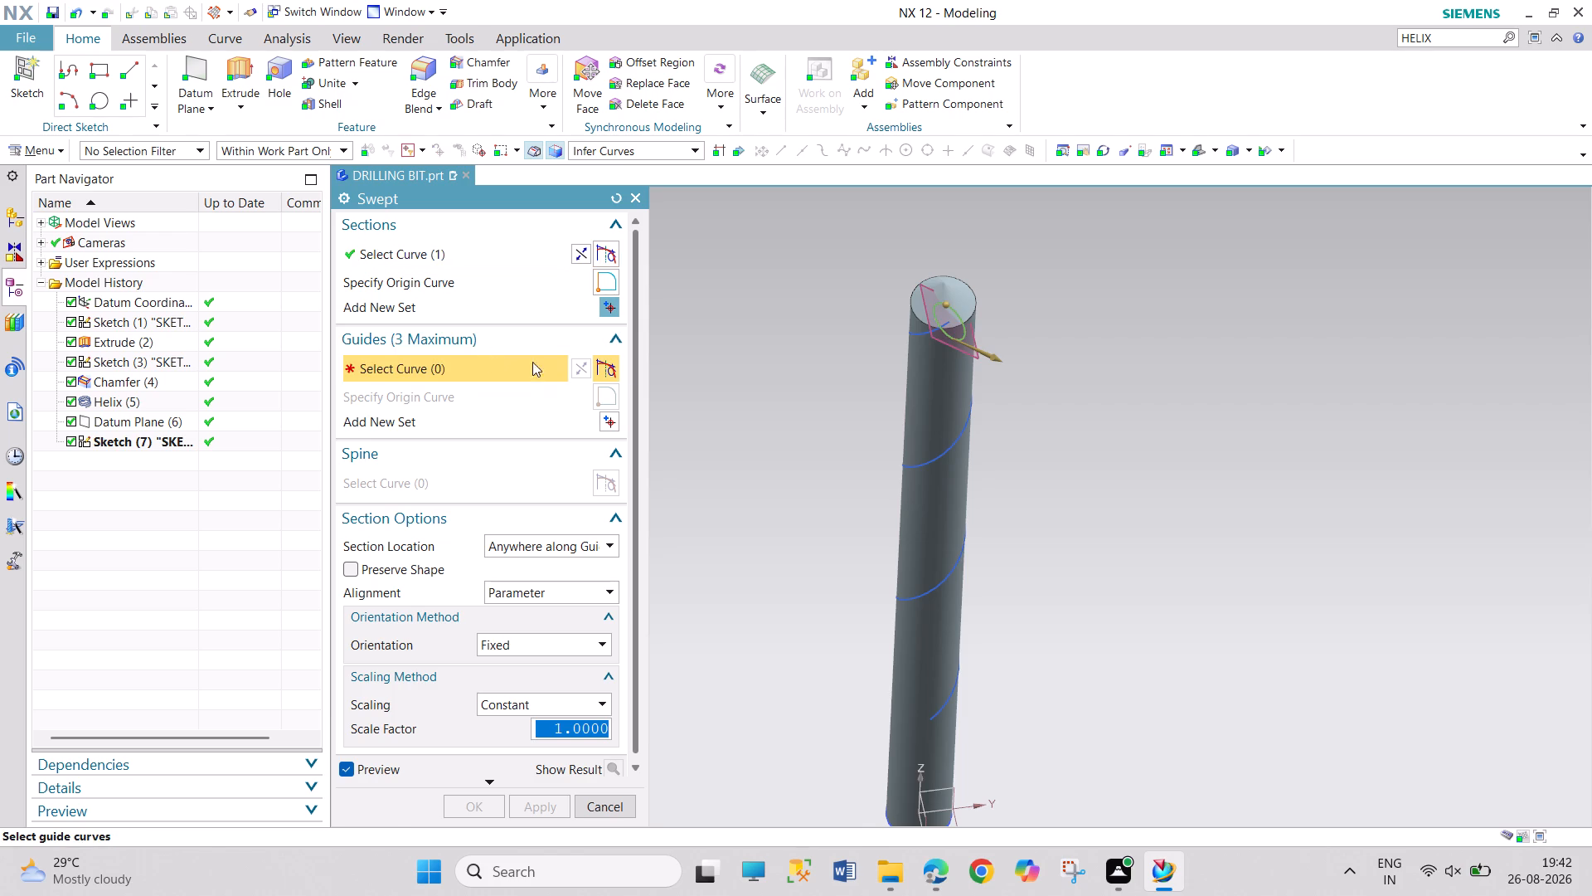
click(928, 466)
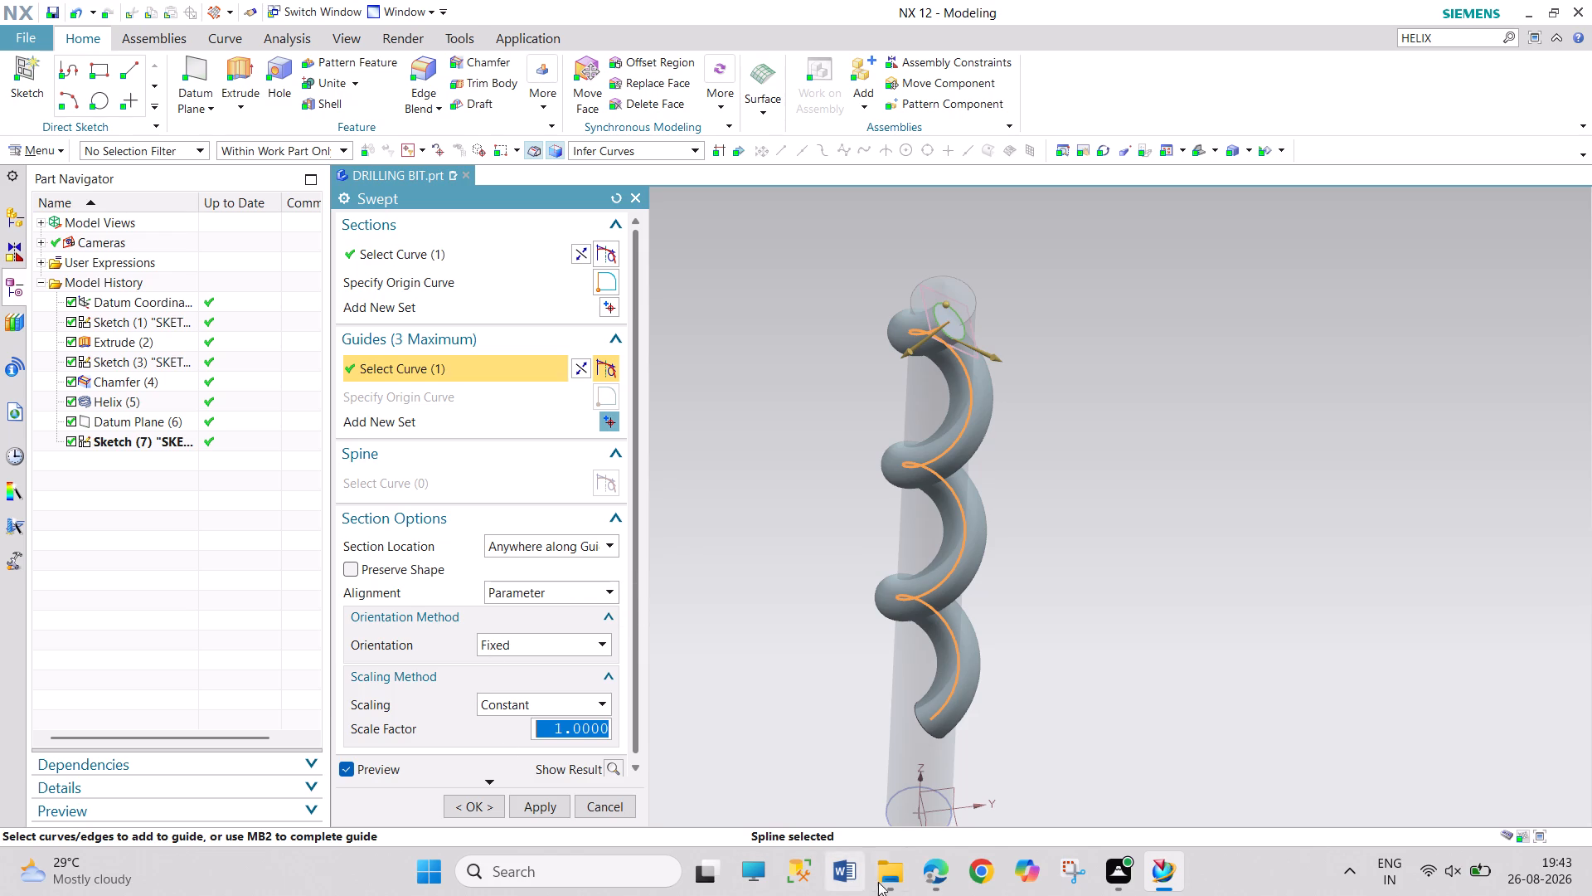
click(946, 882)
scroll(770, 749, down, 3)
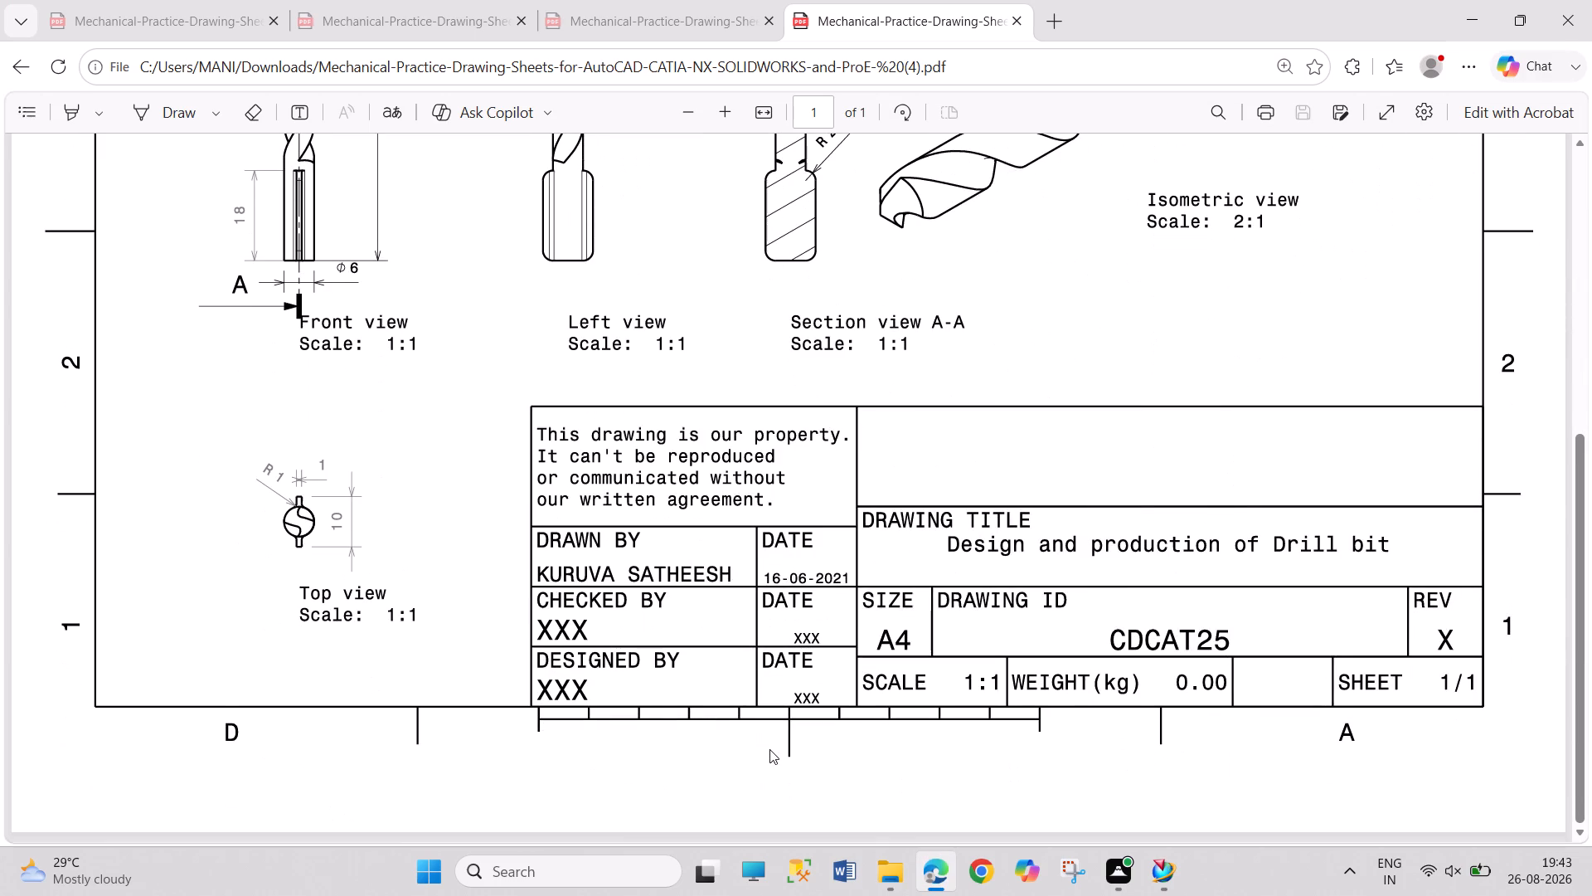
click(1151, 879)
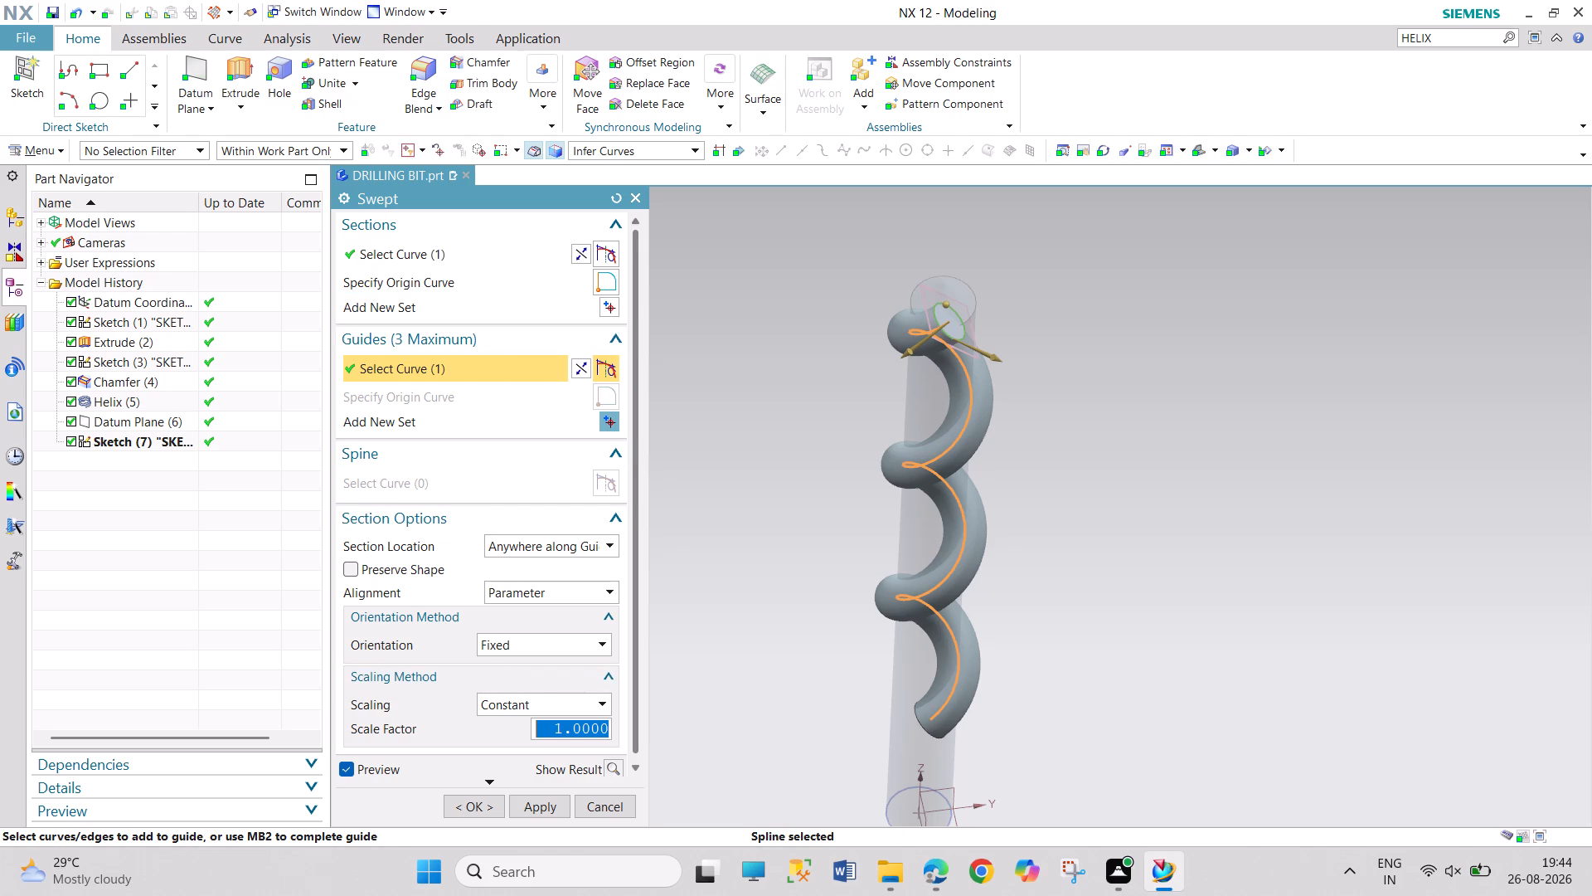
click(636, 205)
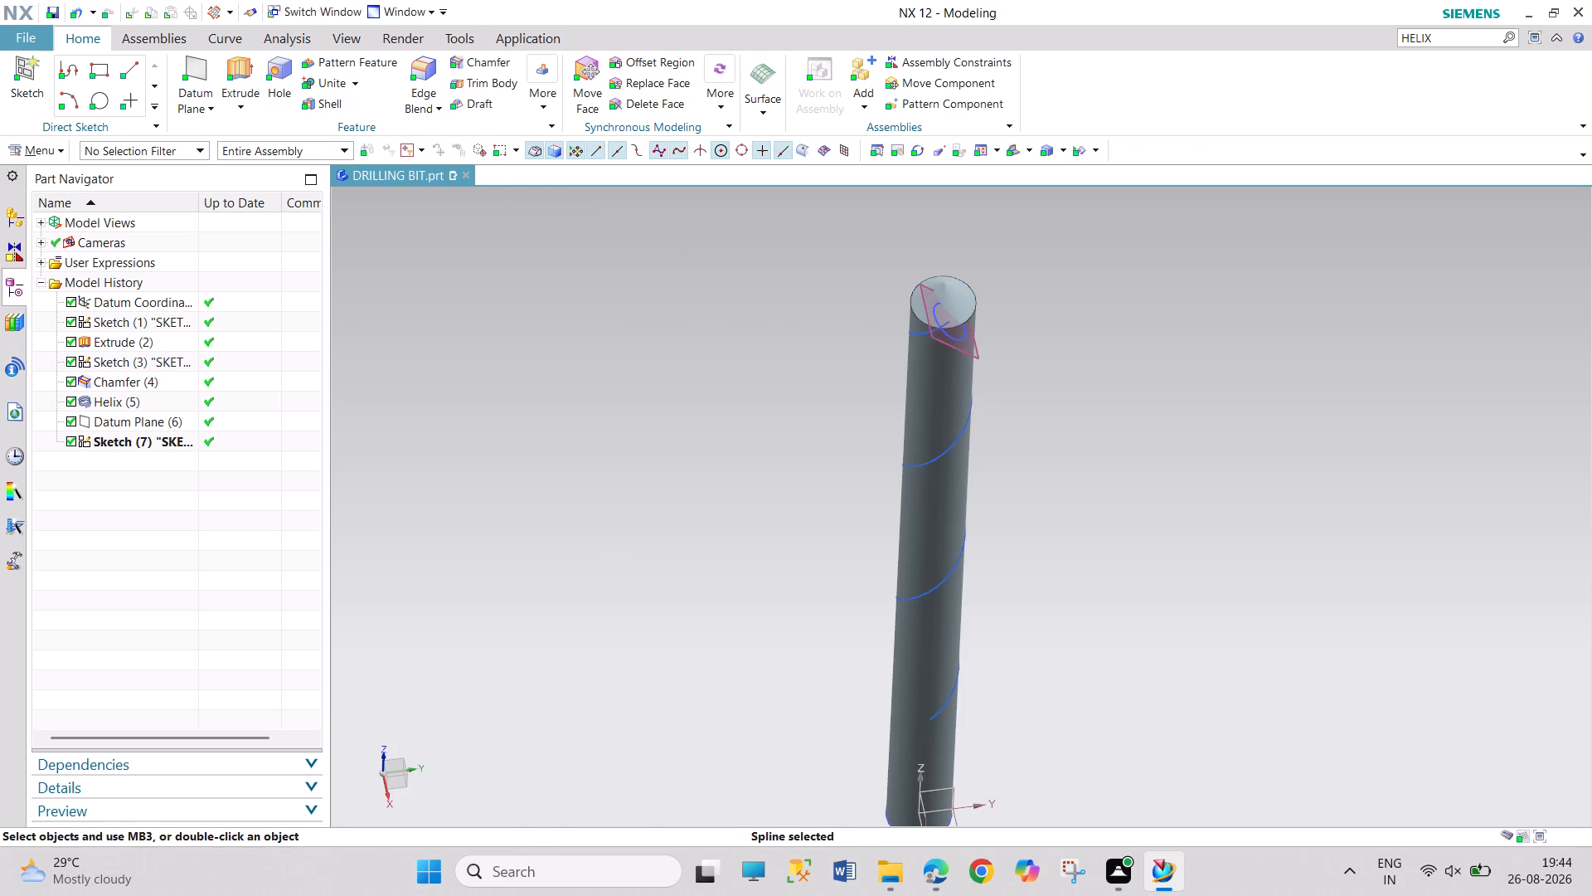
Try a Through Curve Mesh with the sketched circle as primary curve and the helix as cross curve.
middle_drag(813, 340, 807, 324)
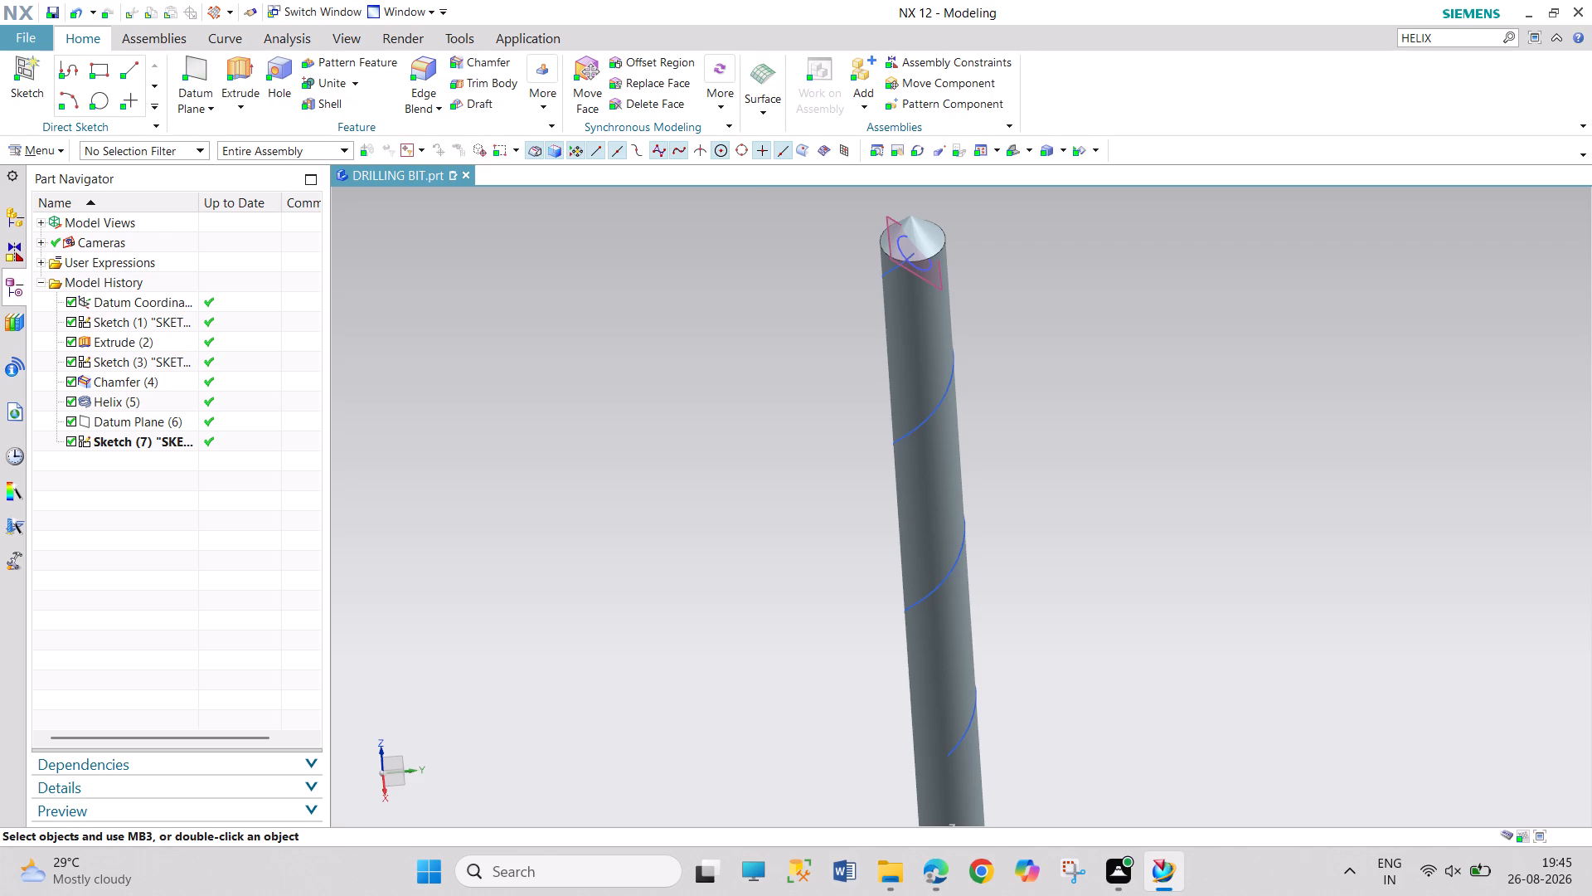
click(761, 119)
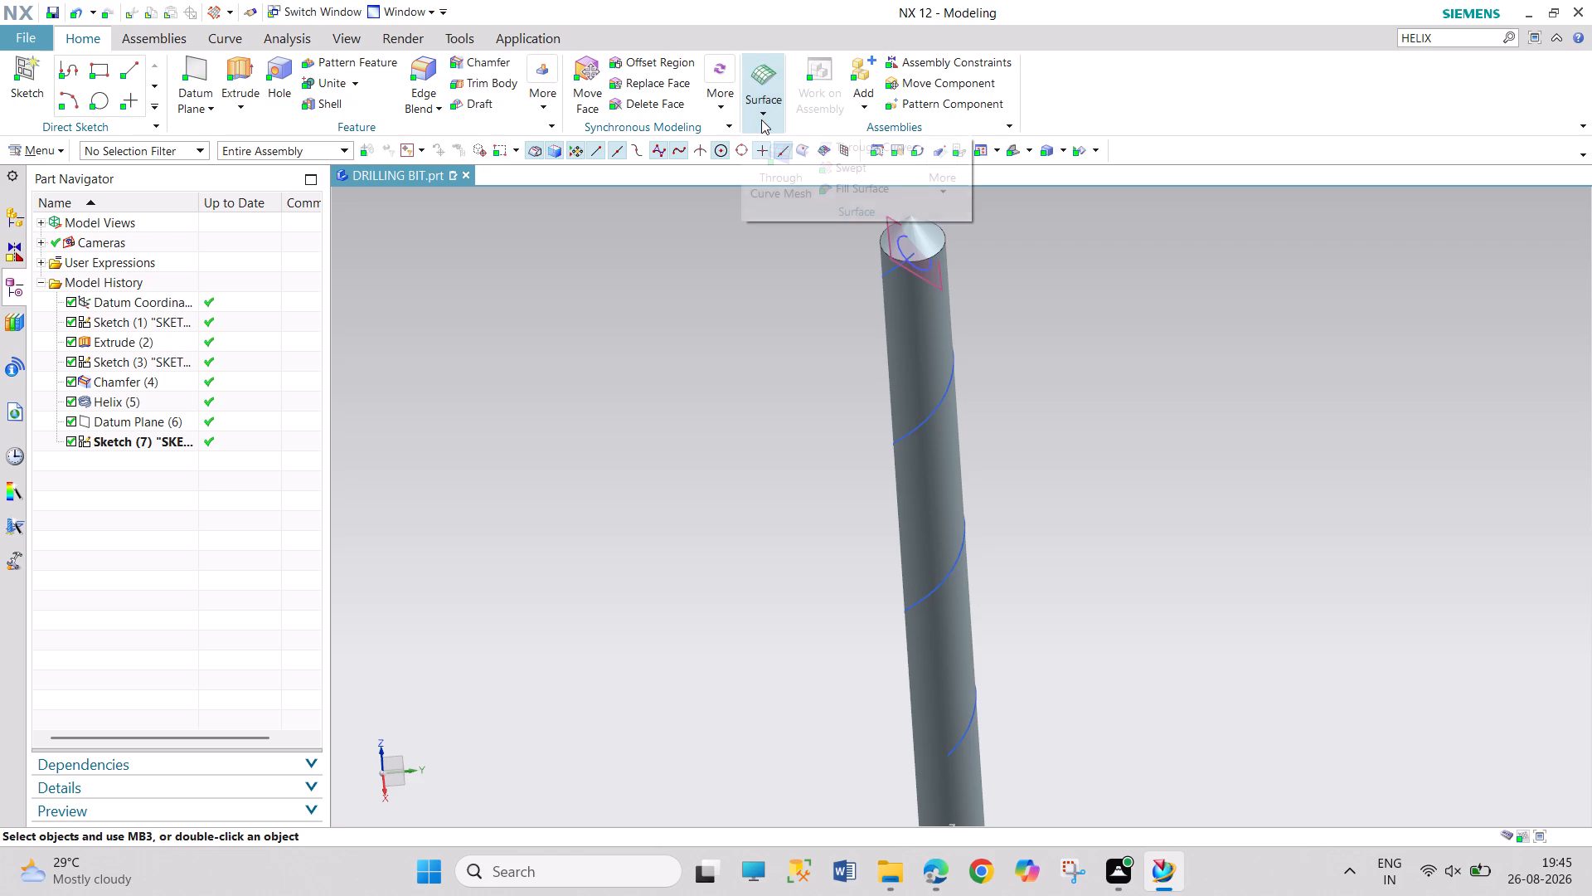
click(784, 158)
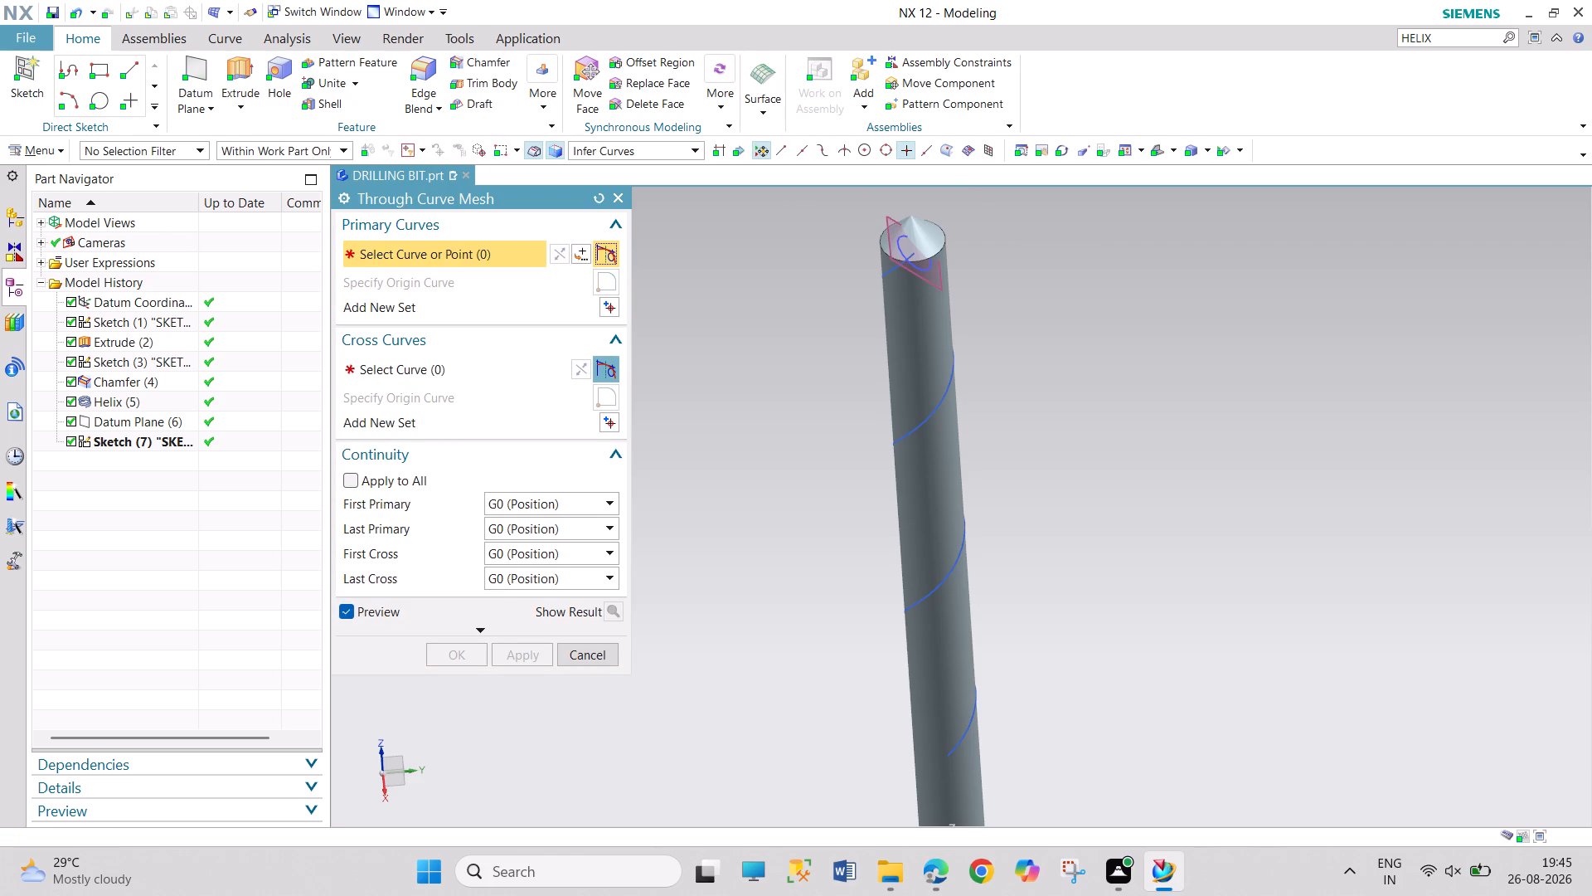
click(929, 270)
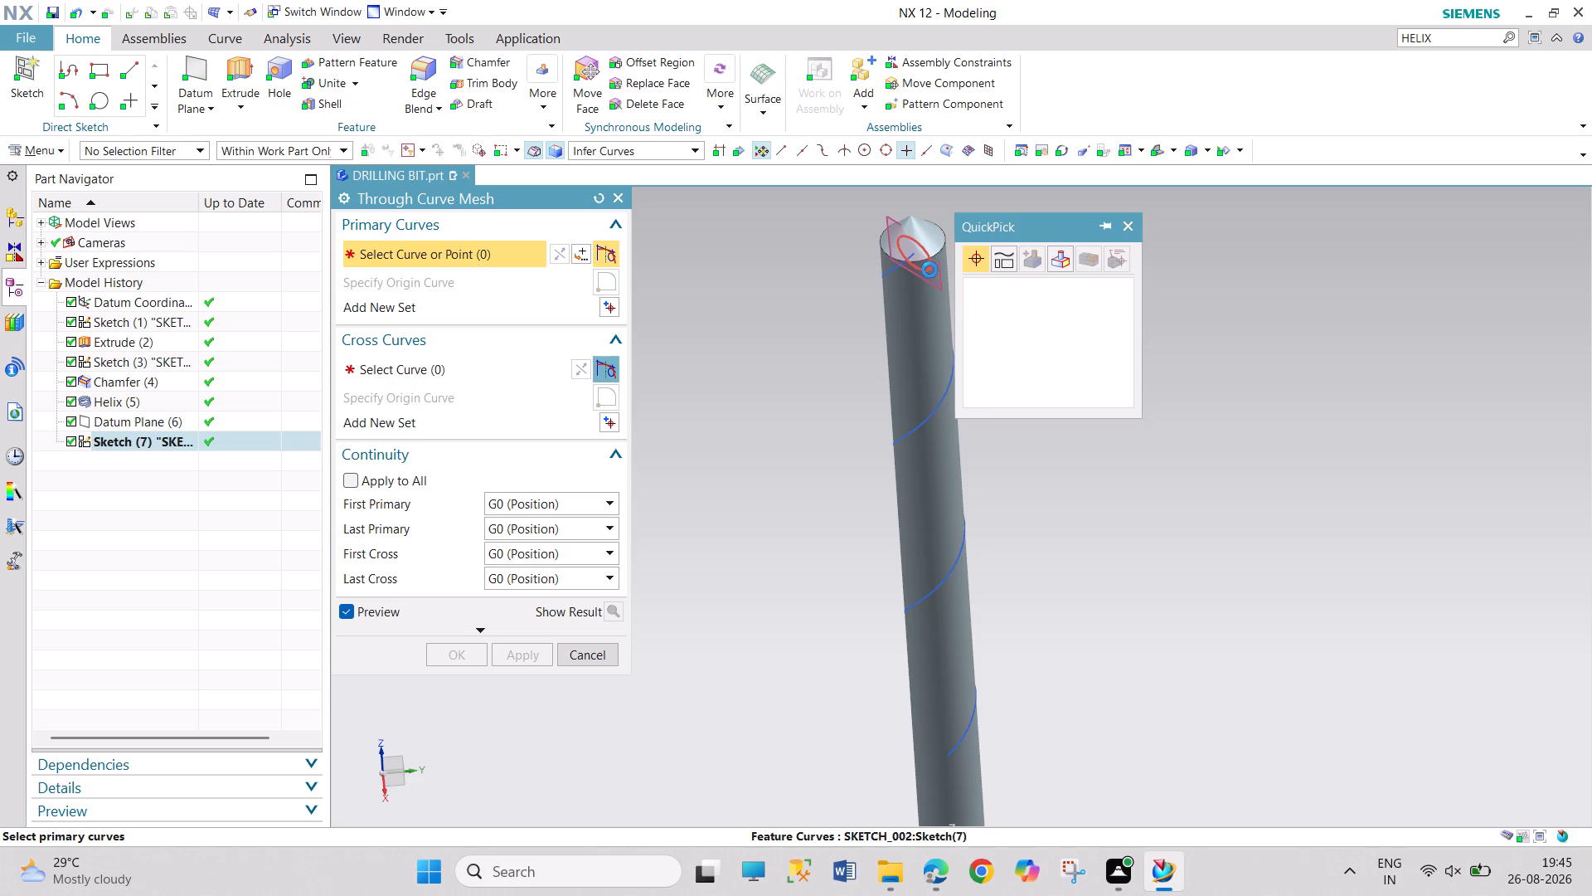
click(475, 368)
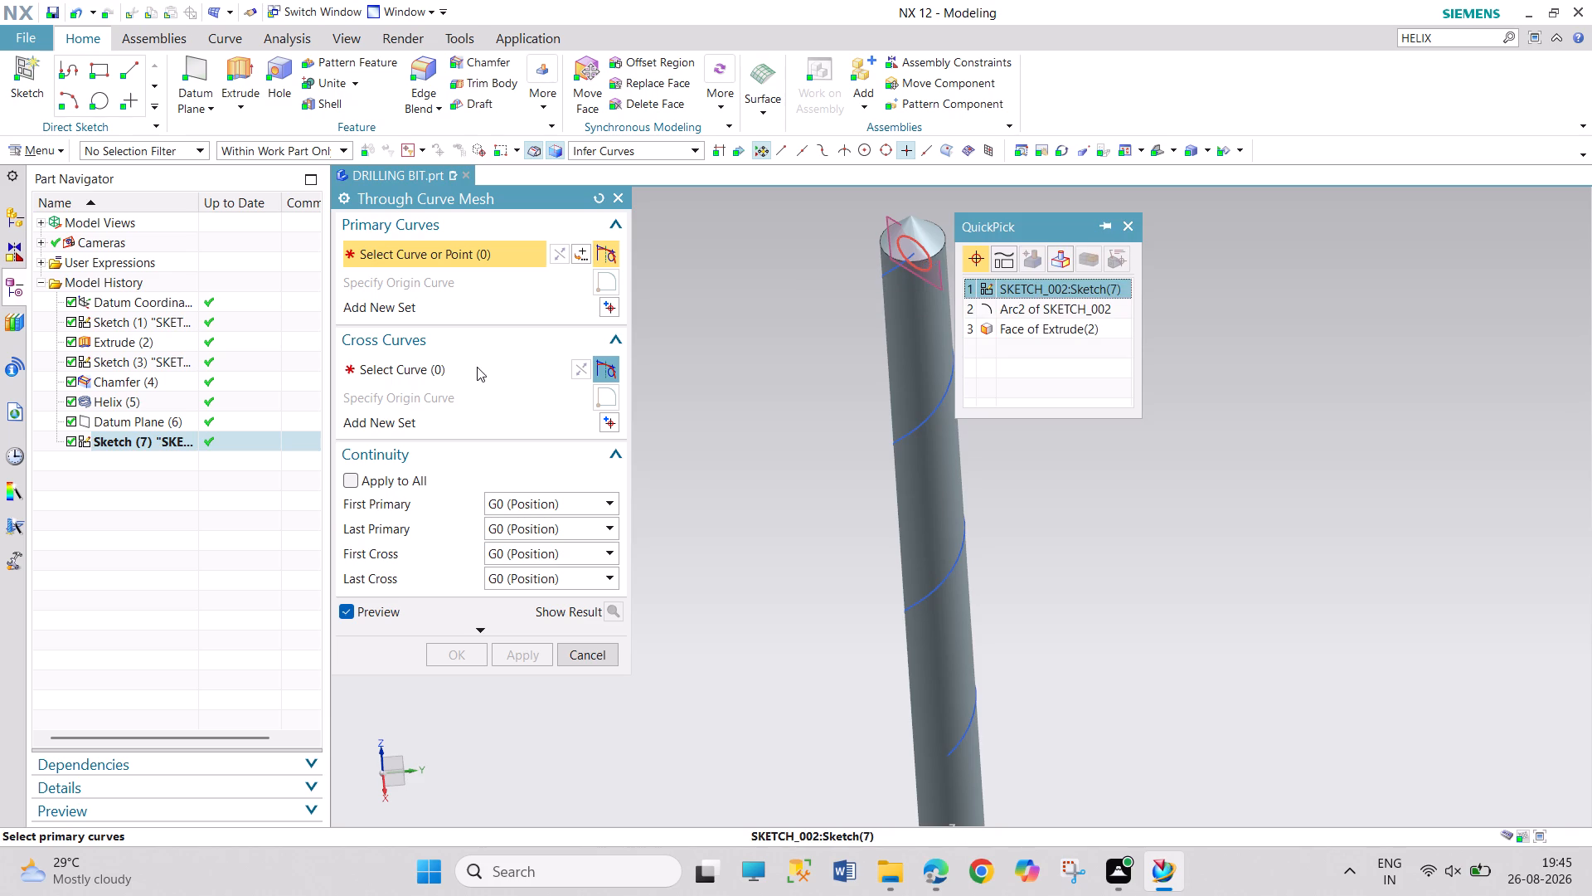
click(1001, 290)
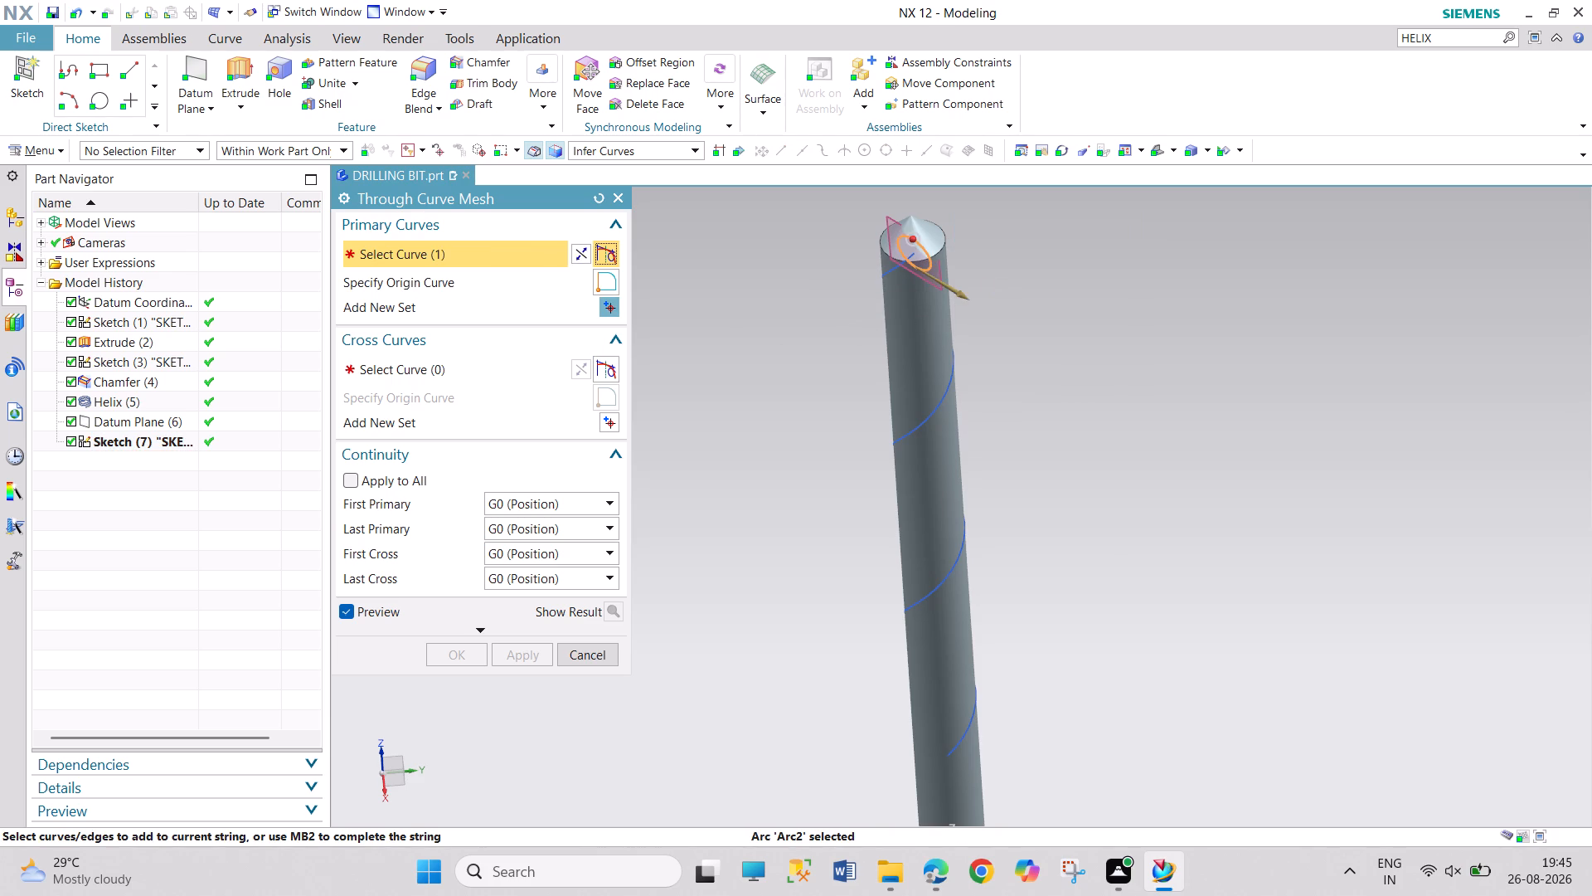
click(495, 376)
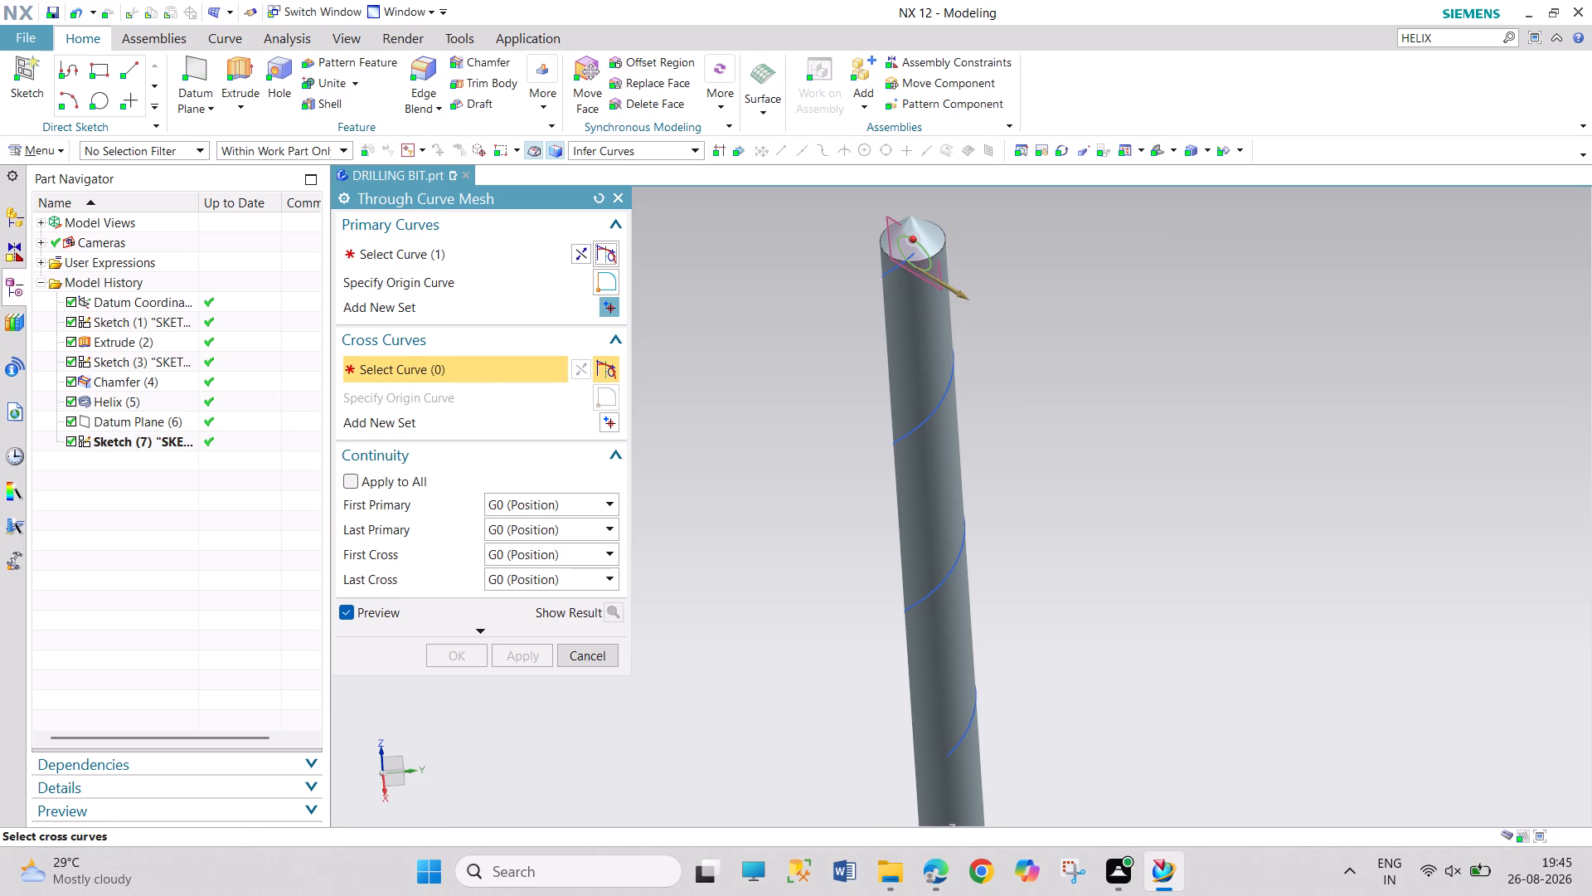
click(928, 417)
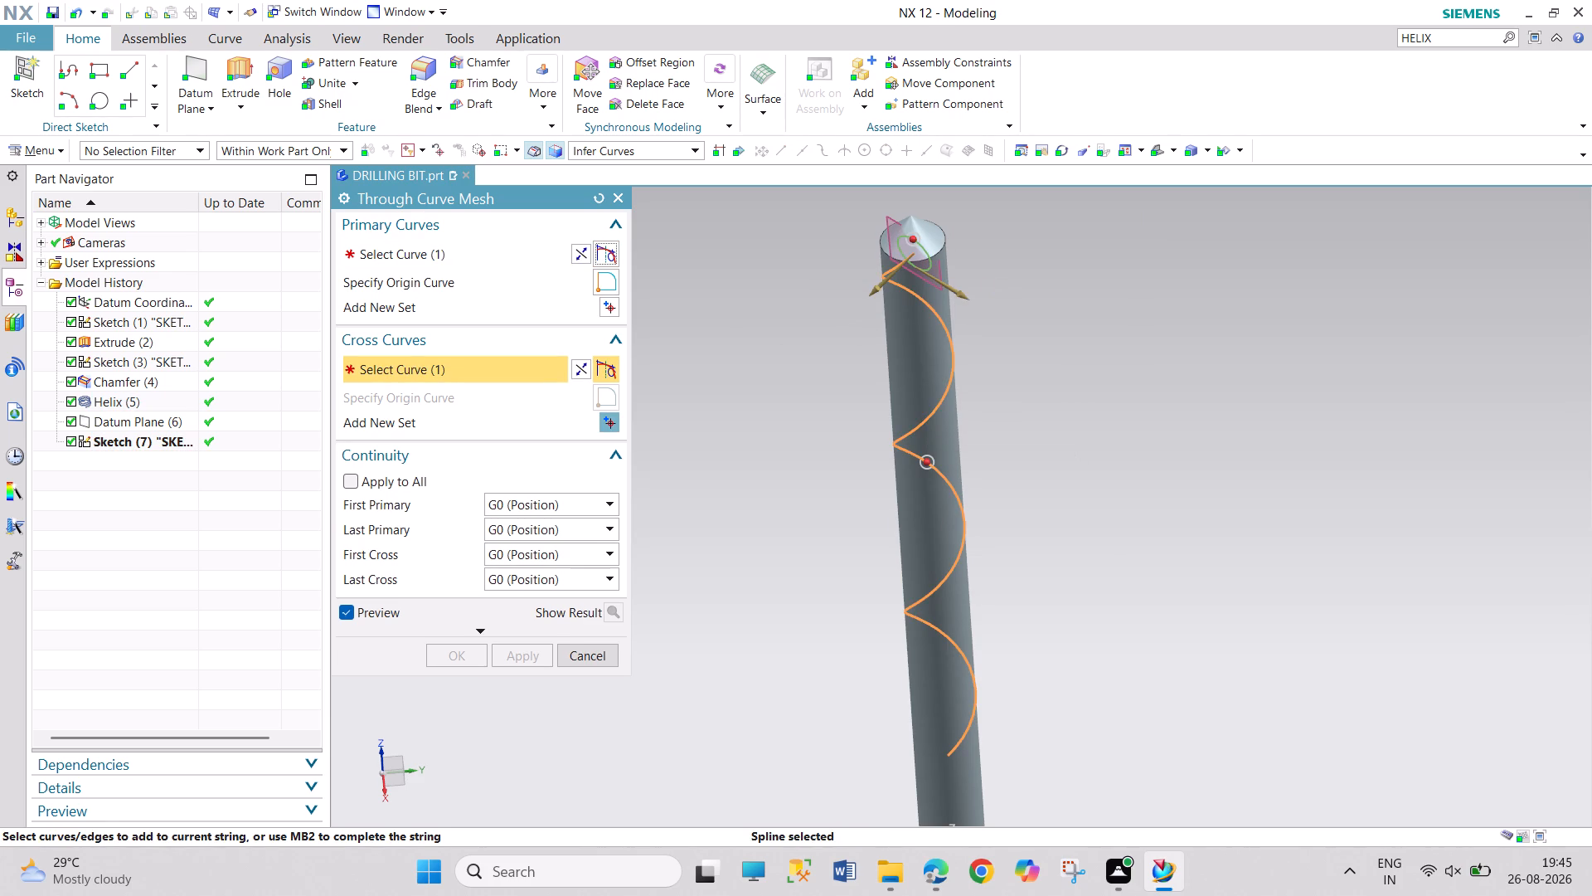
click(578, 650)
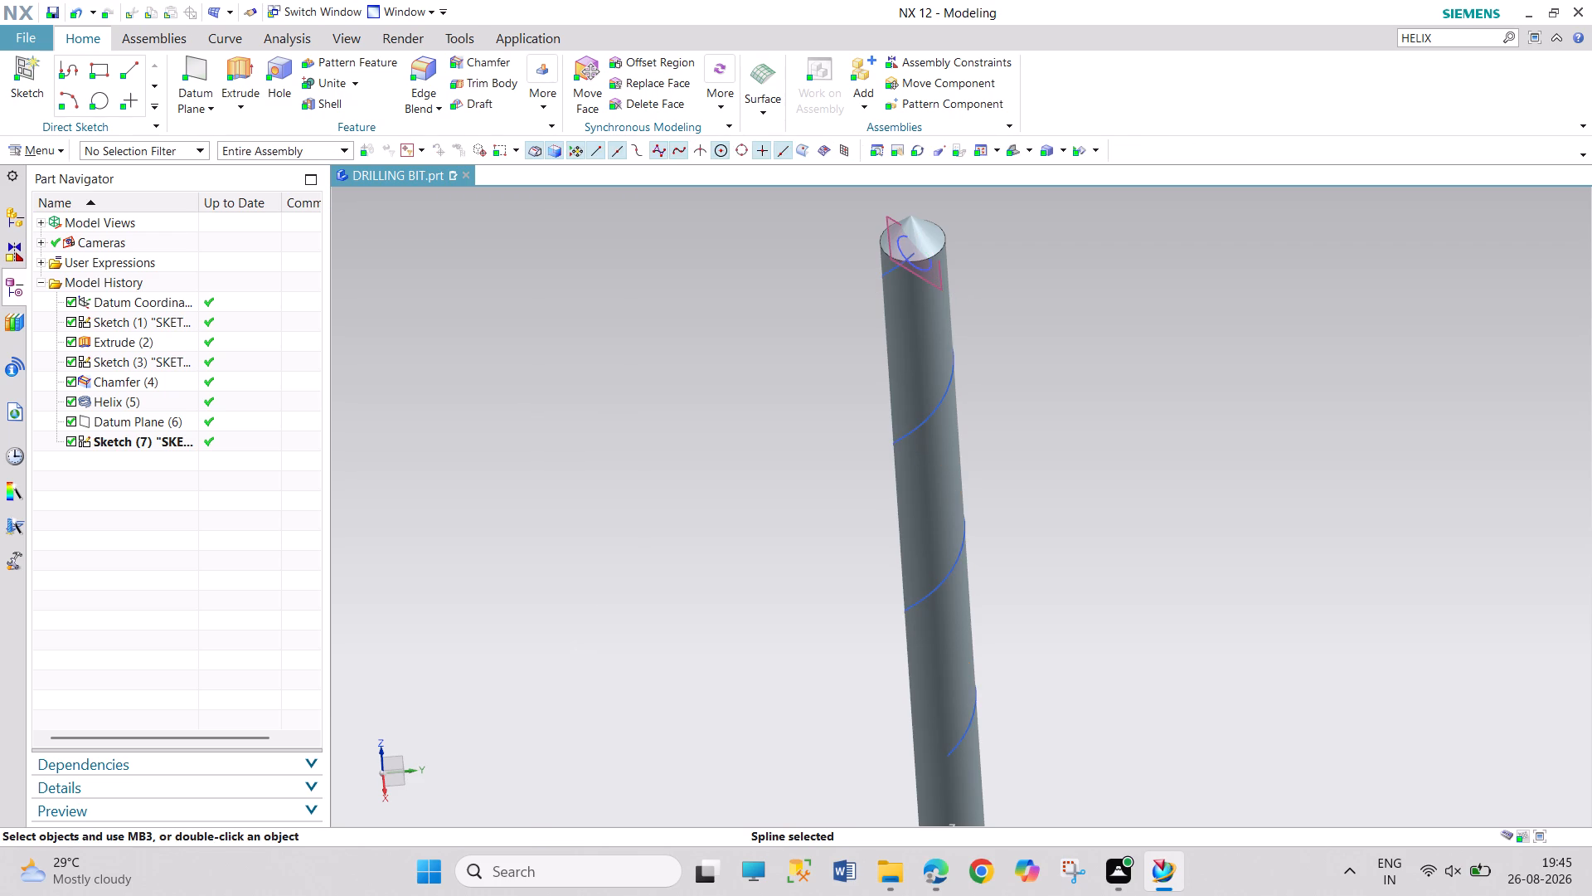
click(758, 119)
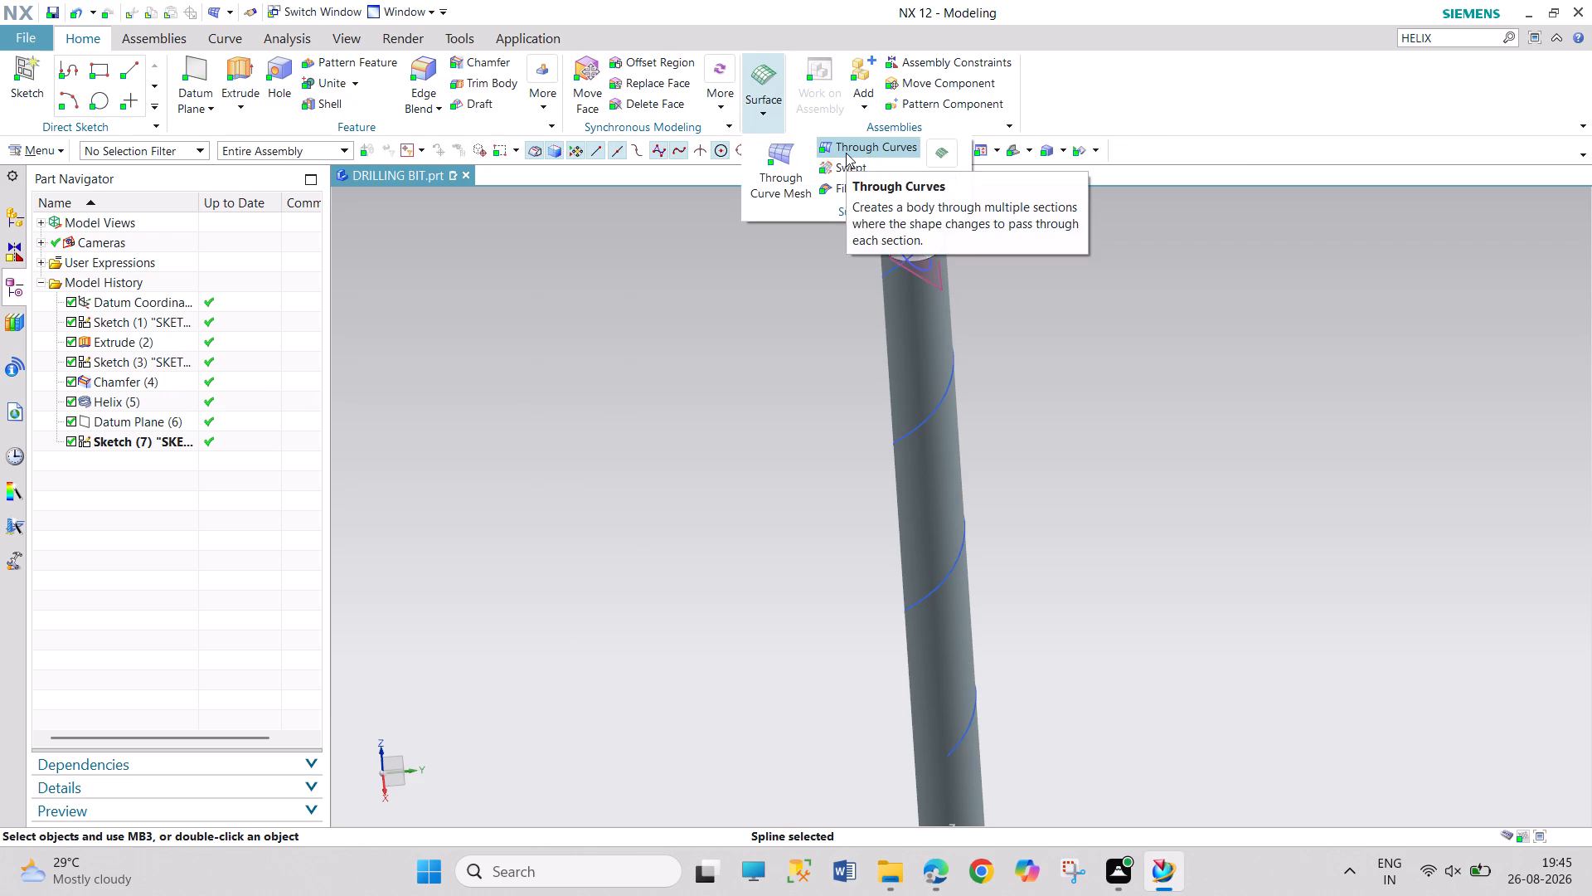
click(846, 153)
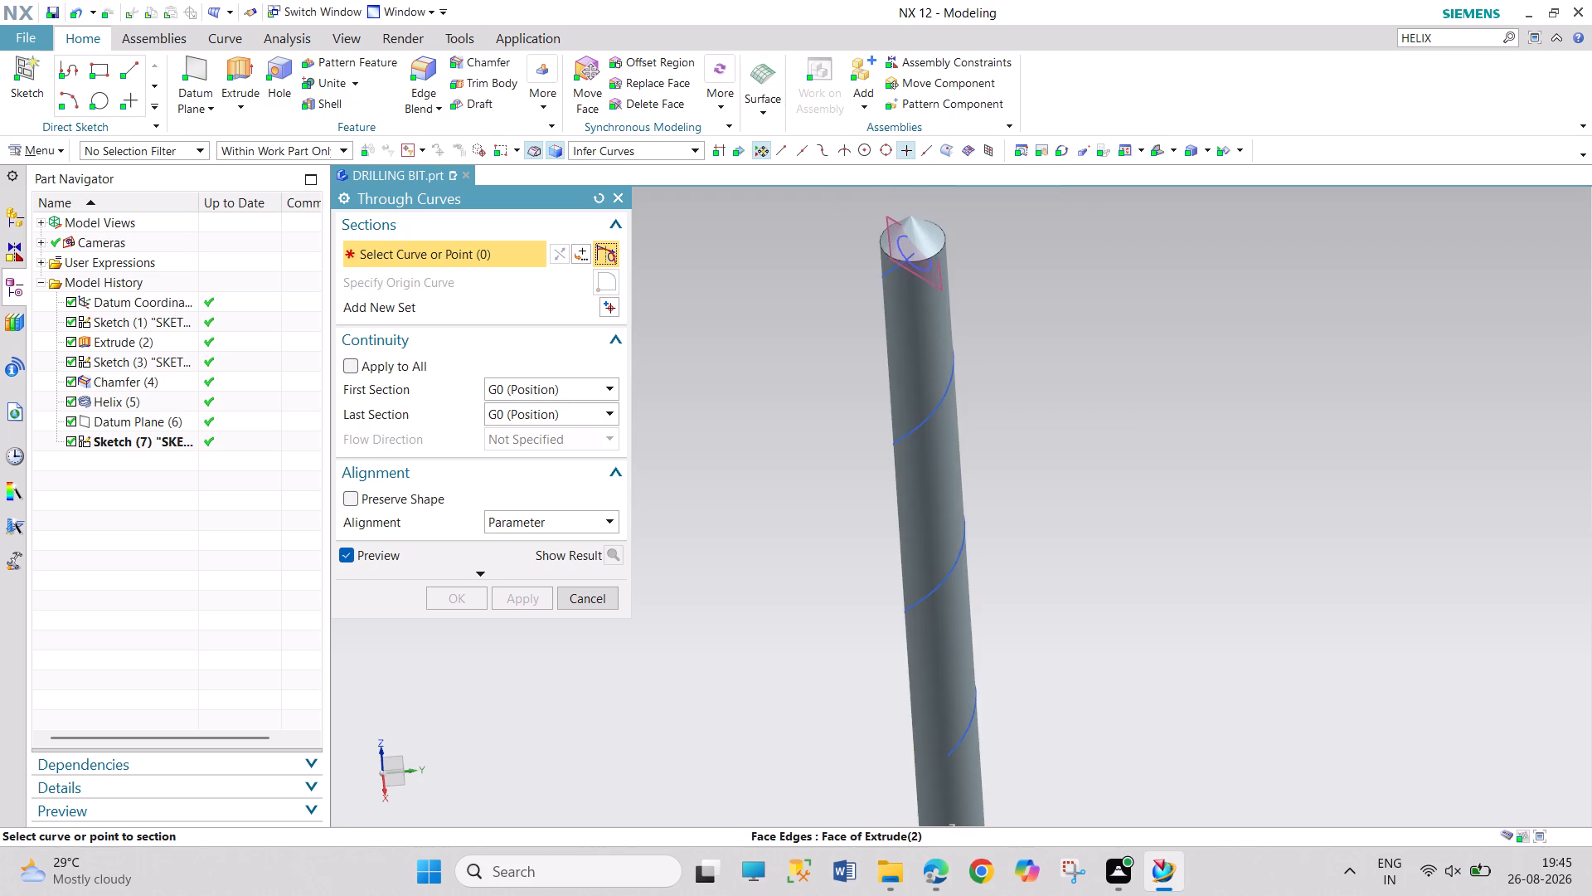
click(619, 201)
Sweep the 4 mm circle along the helix with Sweep Along Guide, both offsets 0 mm, subtracting it from the cylinder.
click(780, 111)
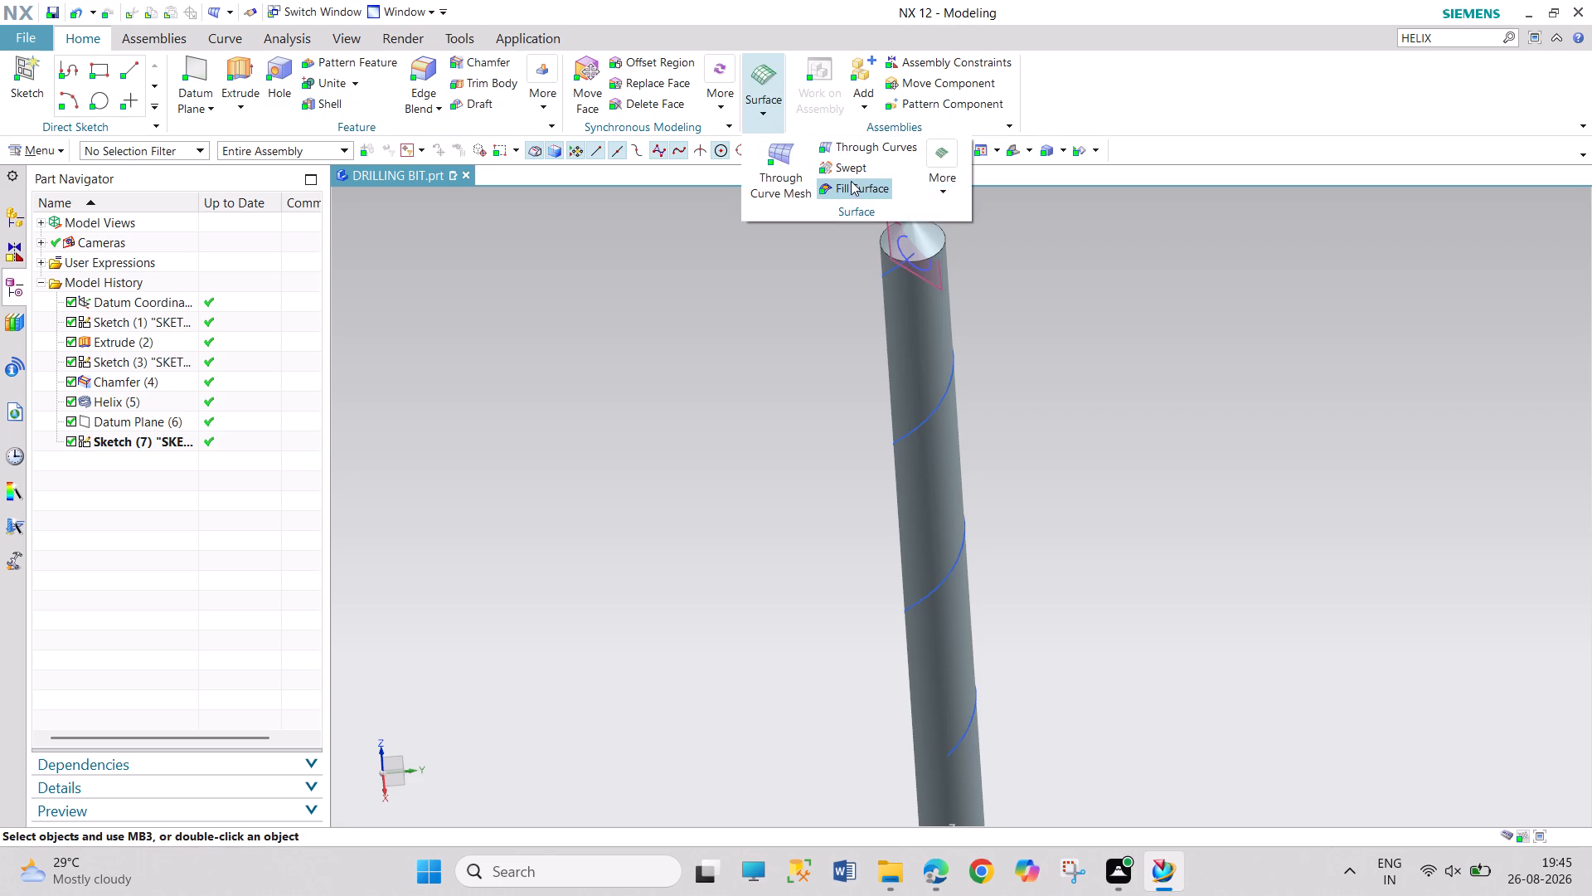
click(929, 185)
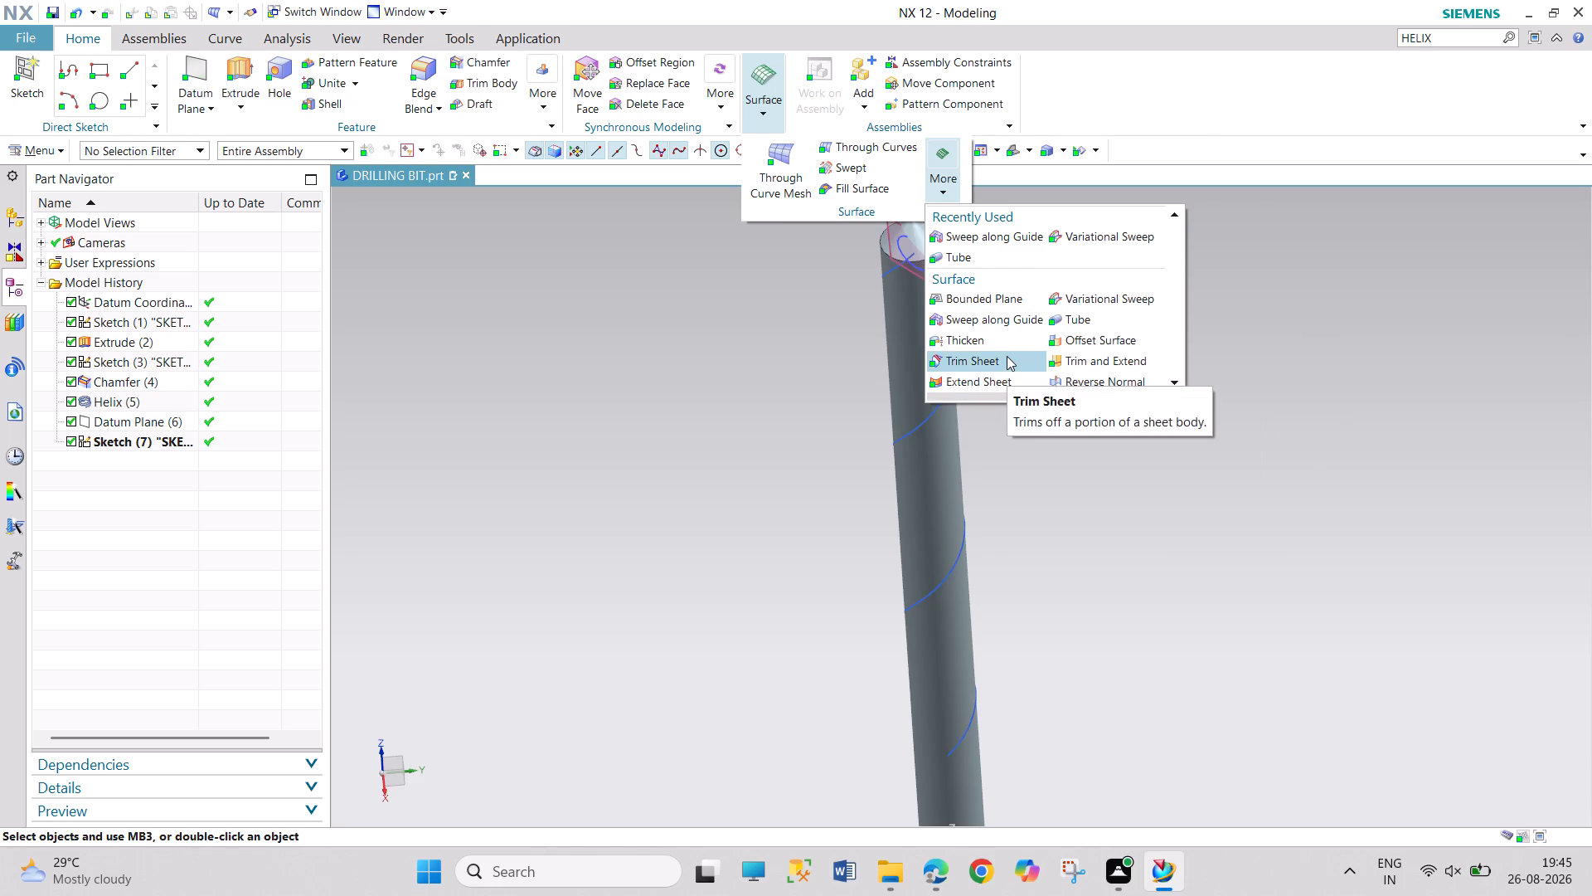
click(1007, 322)
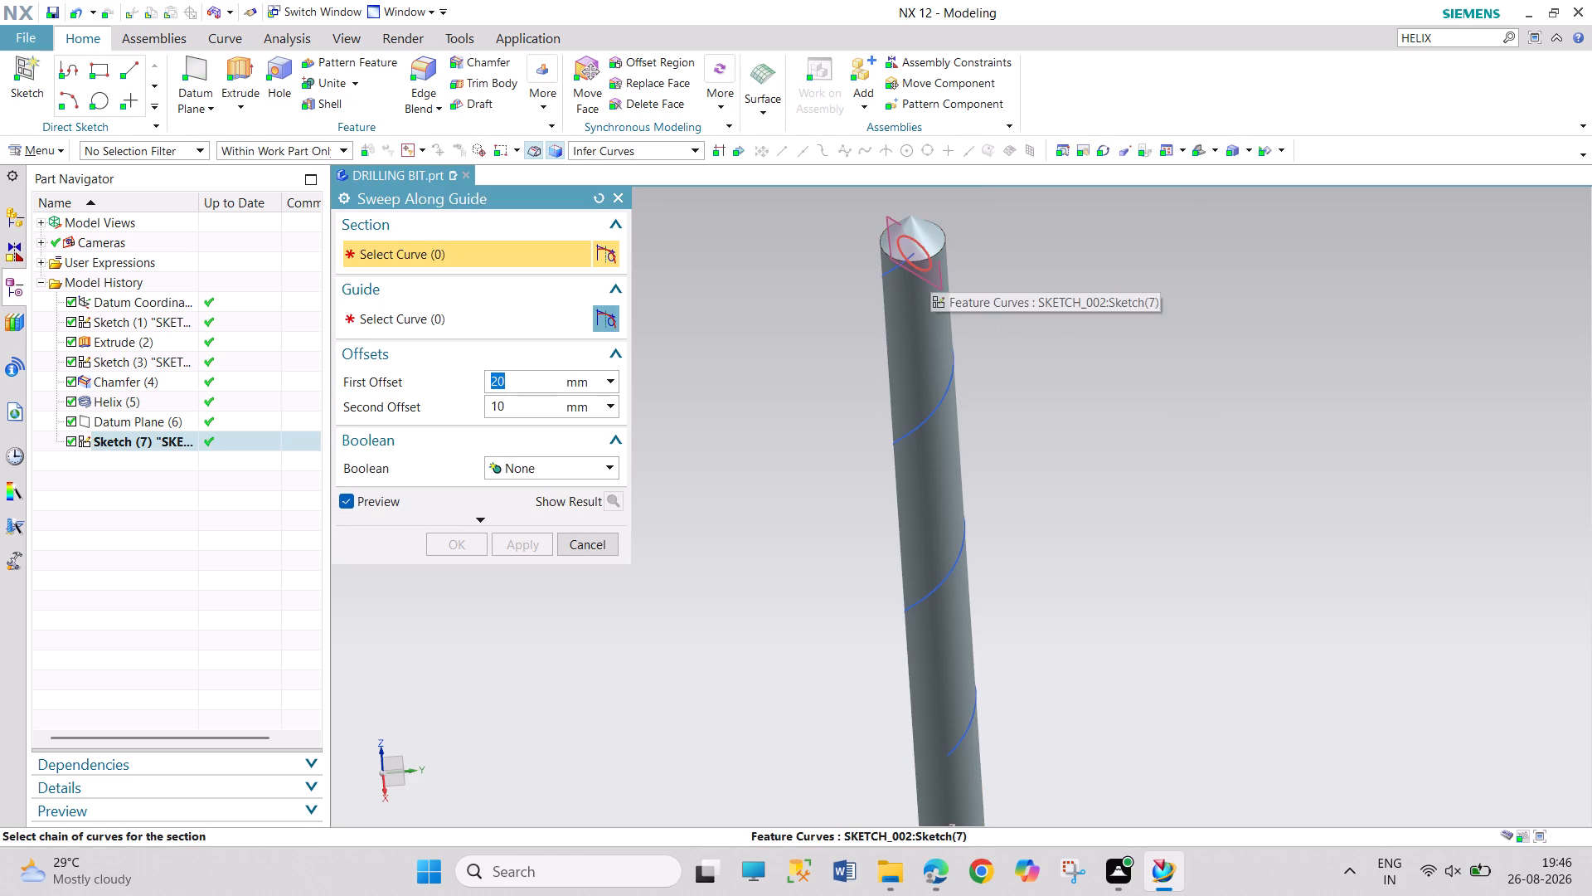
click(930, 270)
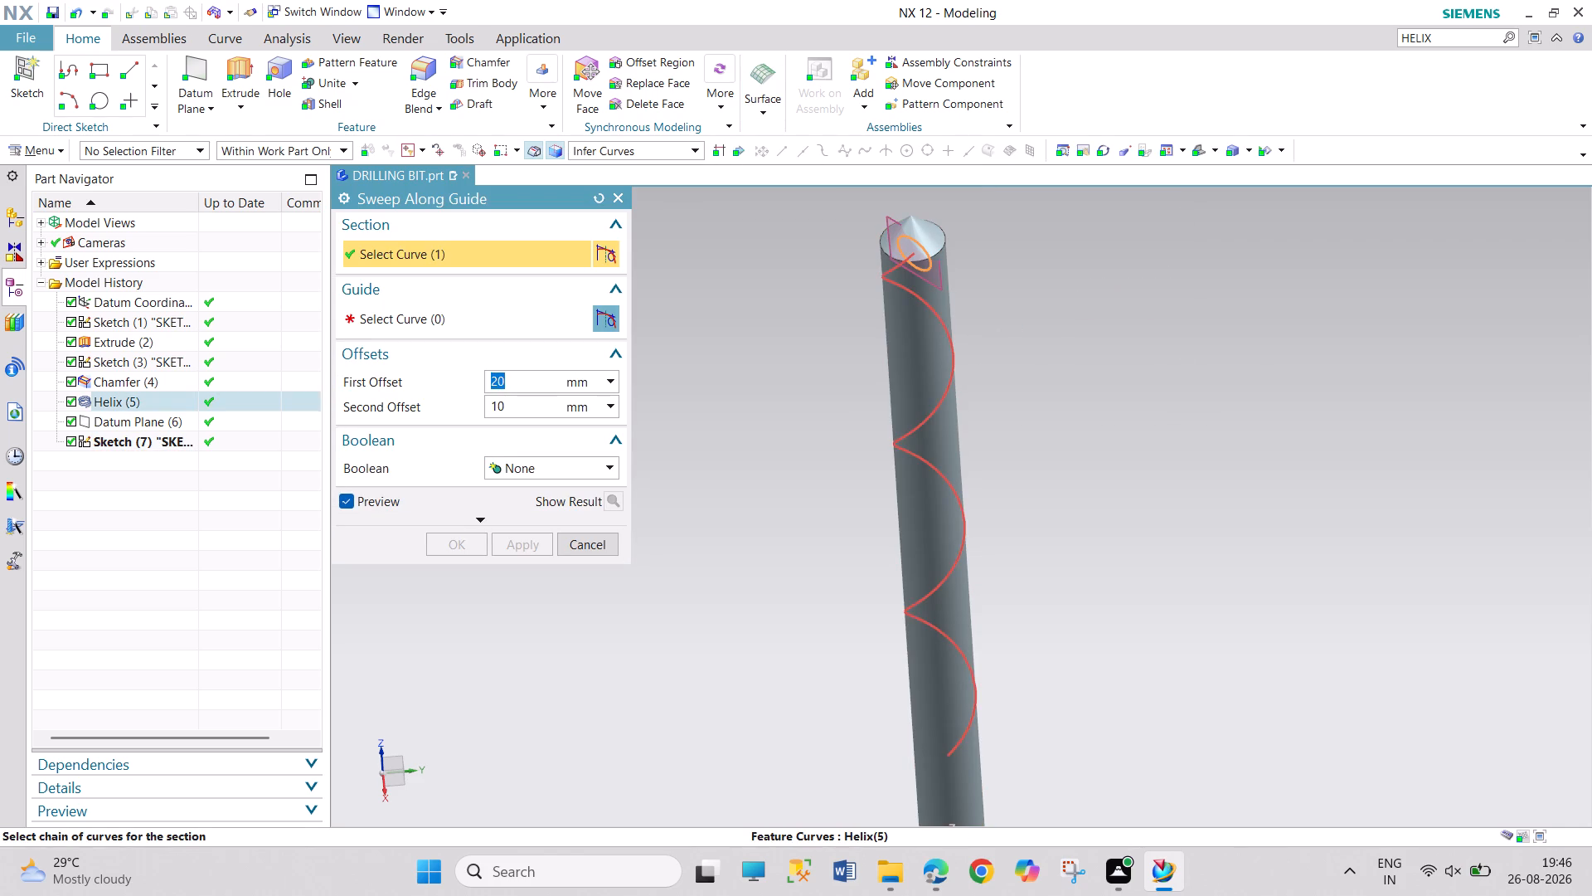
click(959, 368)
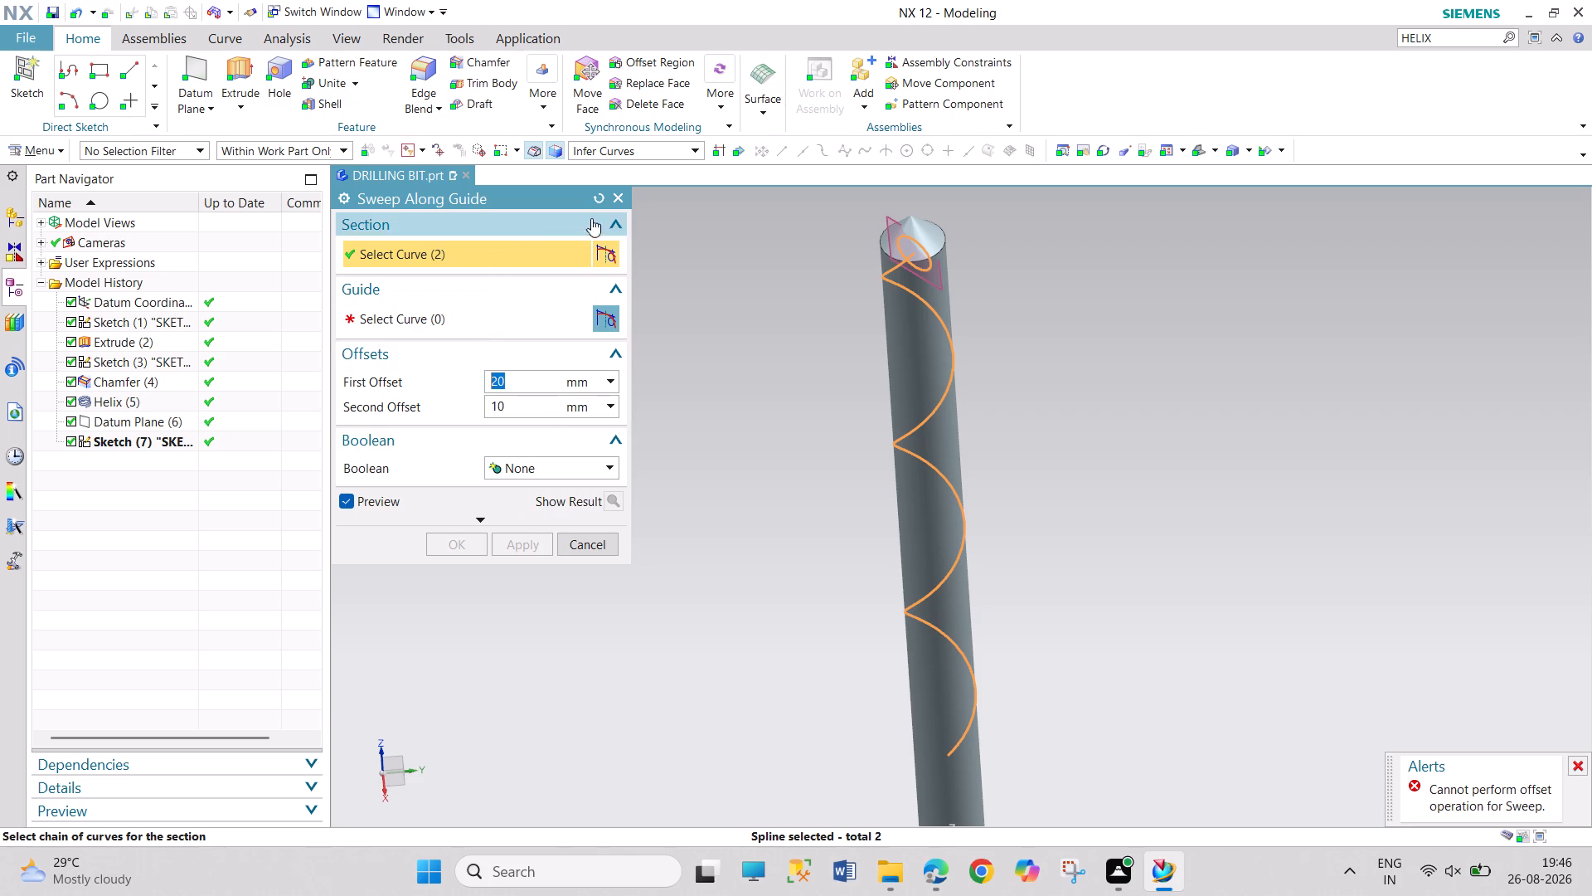
click(480, 254)
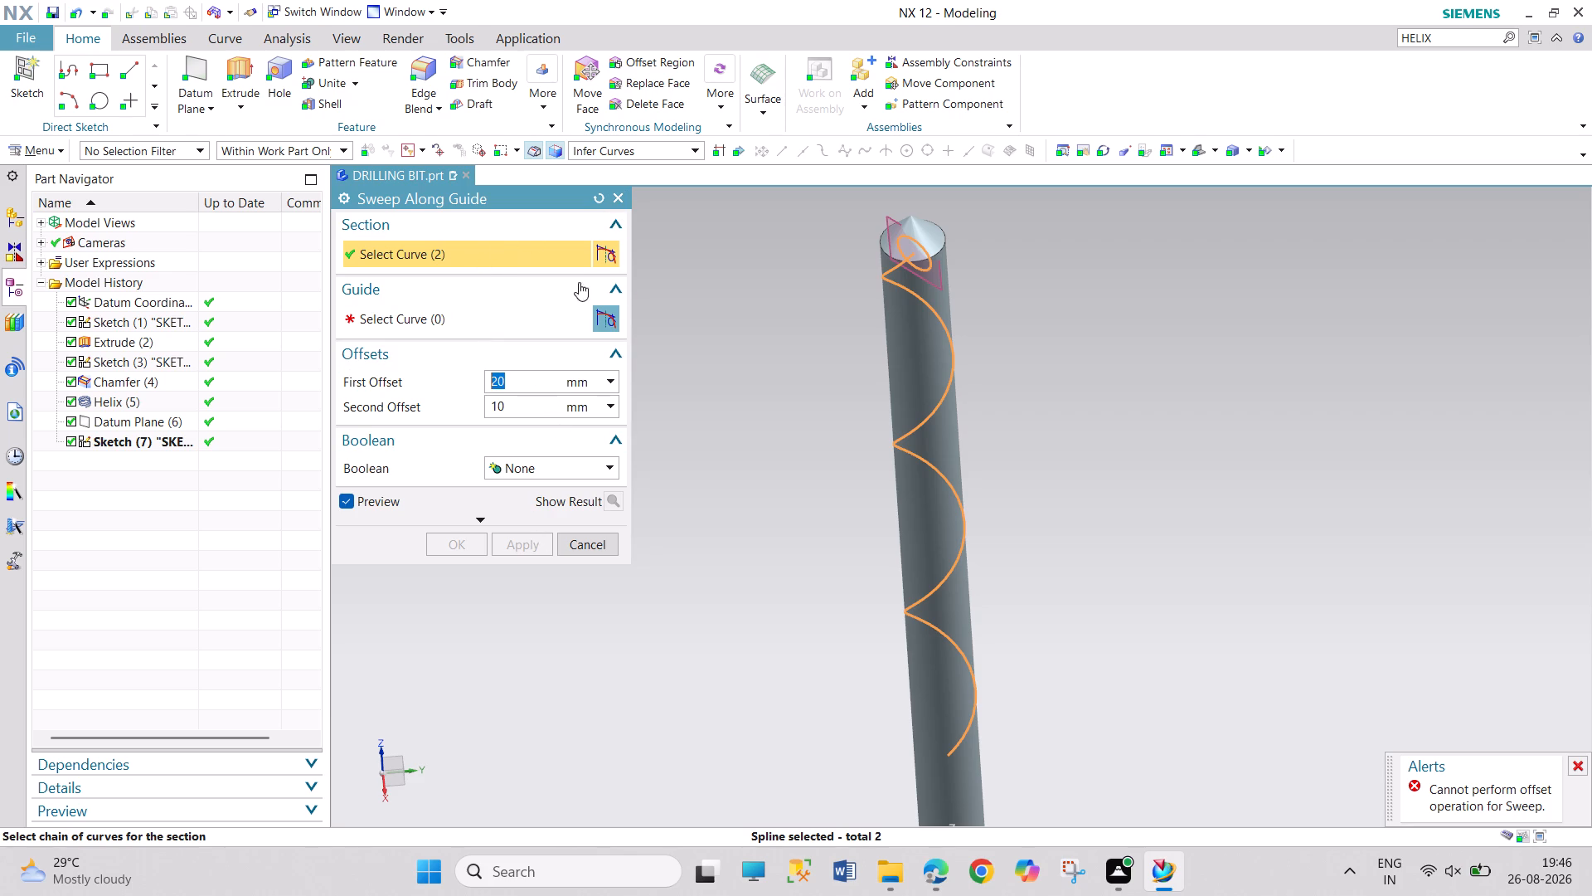
click(929, 264)
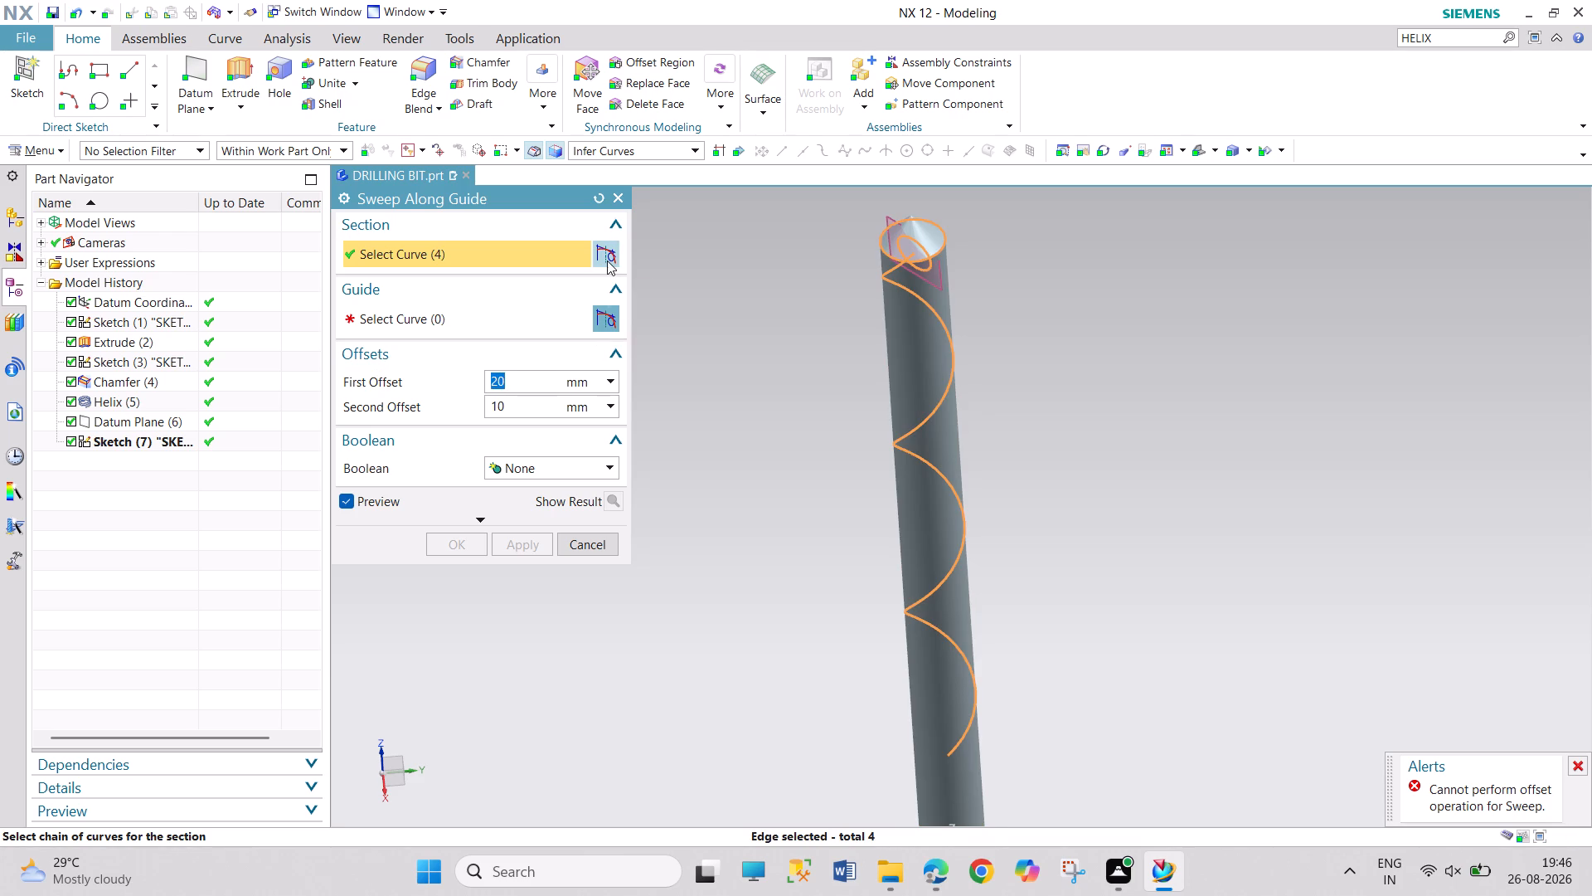
click(595, 198)
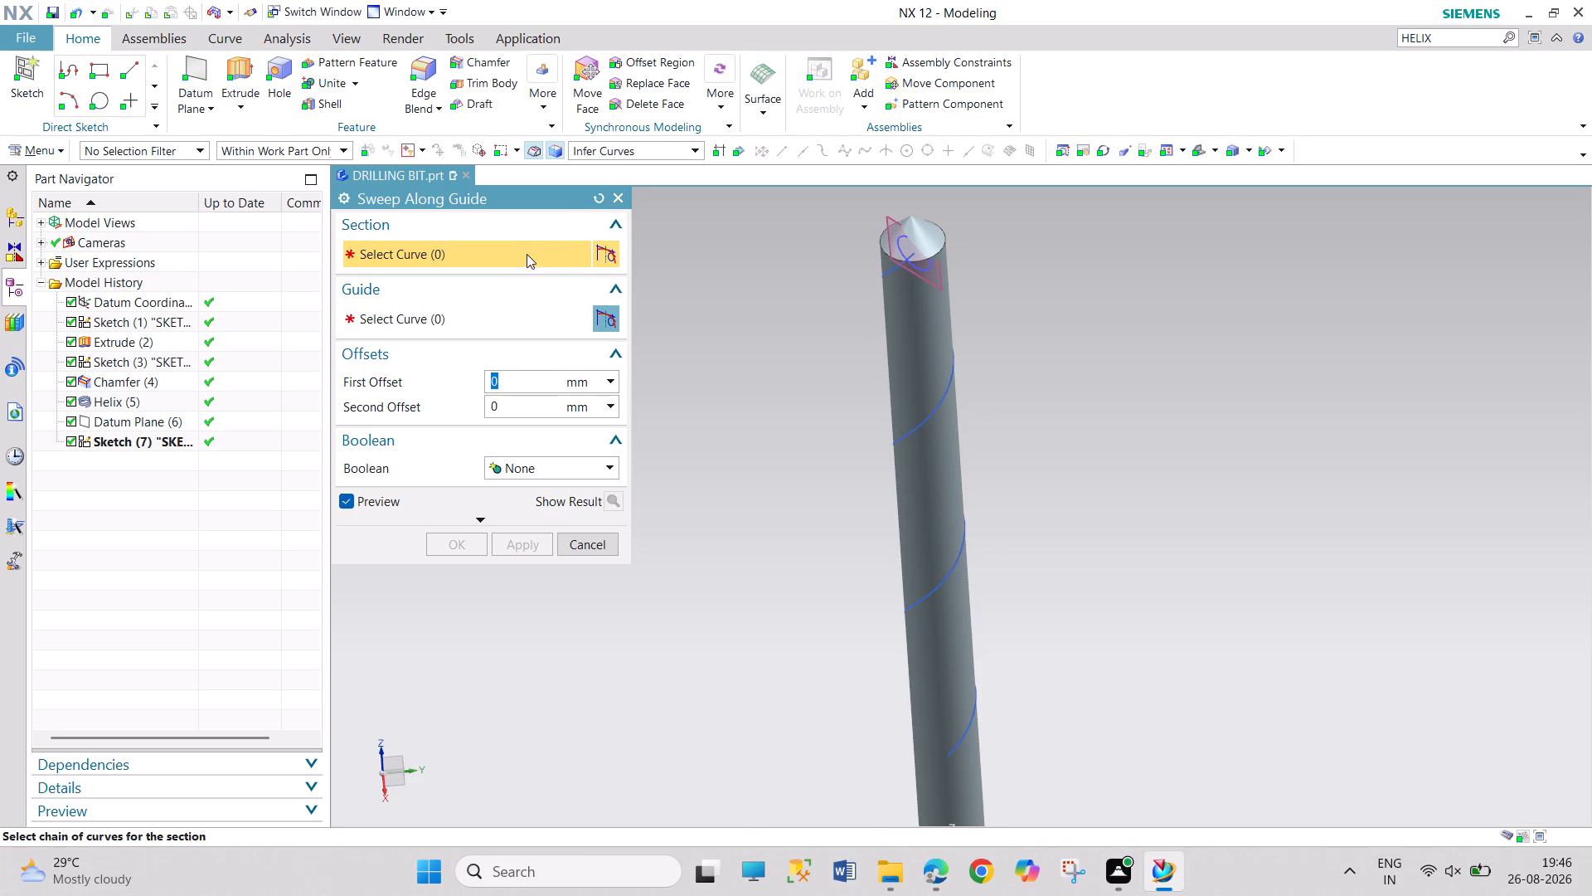
click(925, 270)
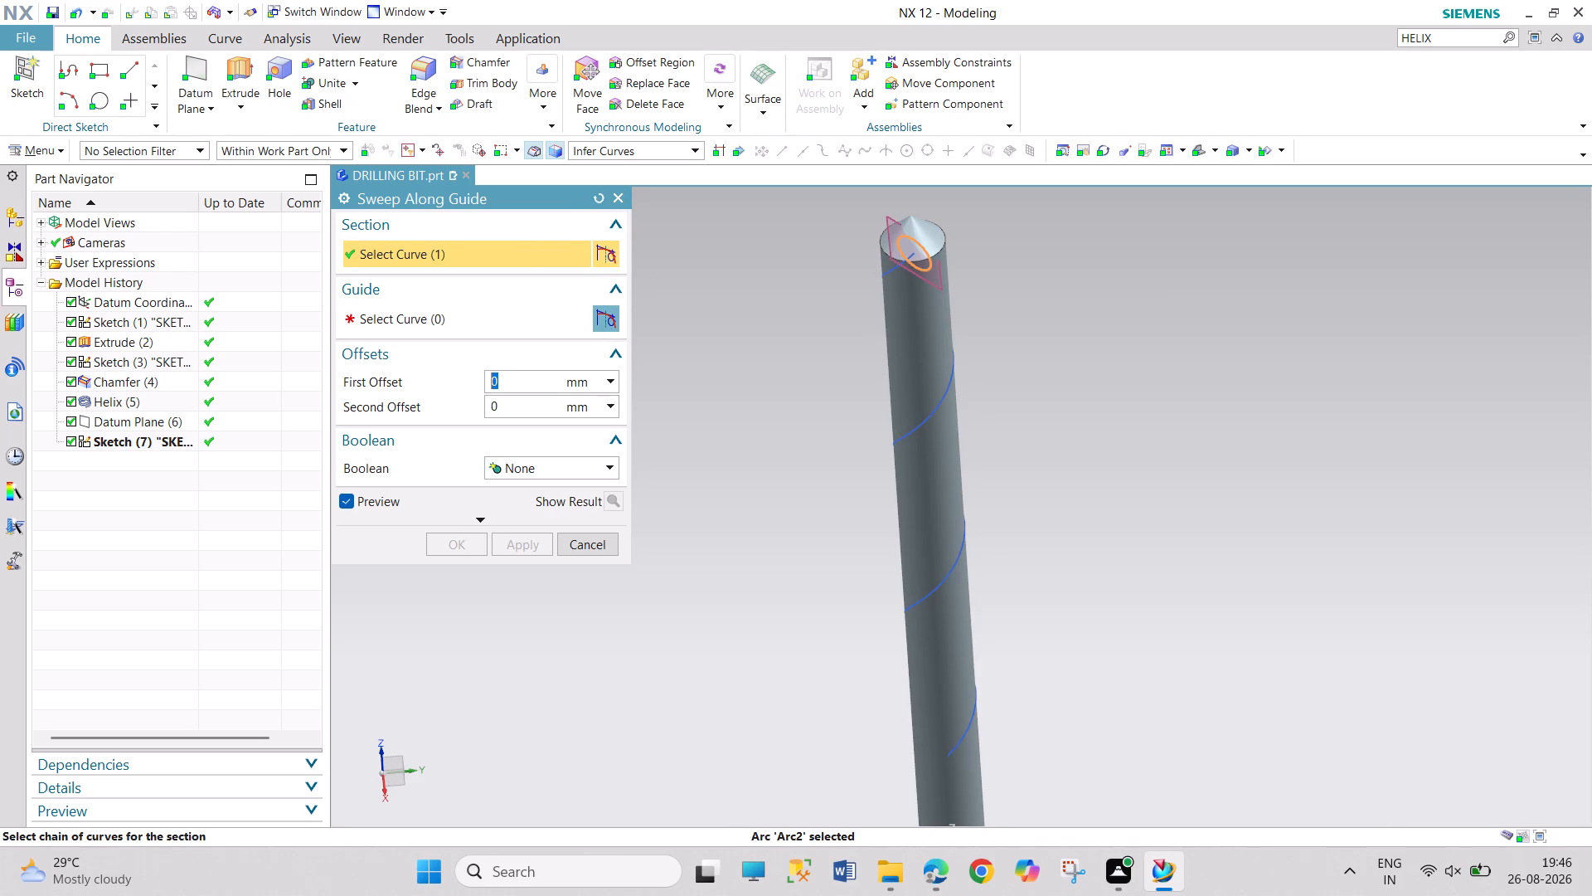
click(502, 325)
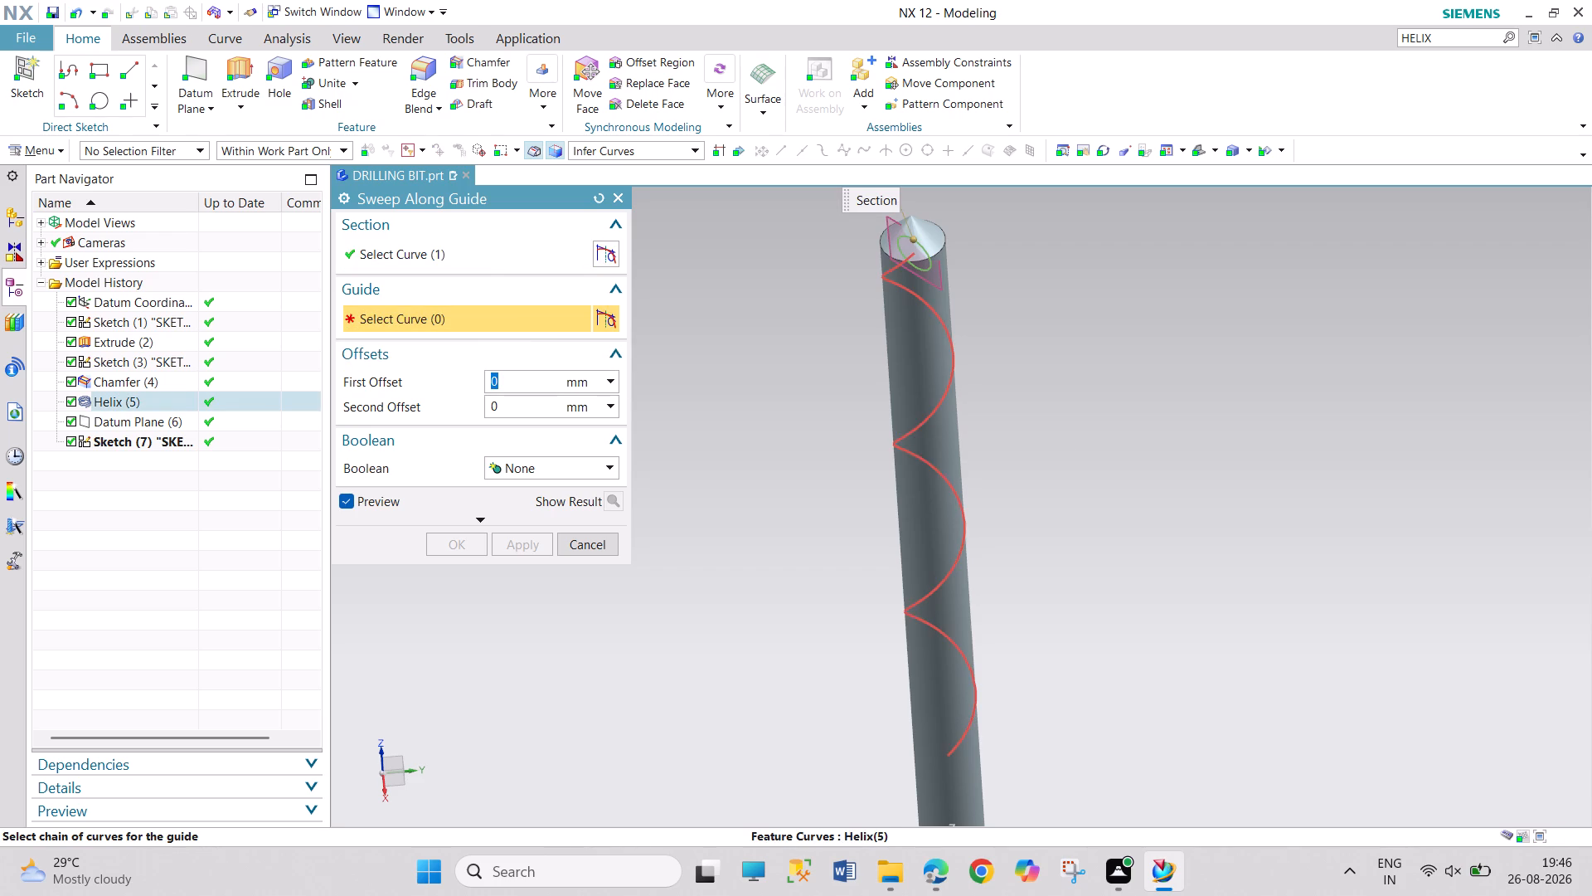
click(920, 426)
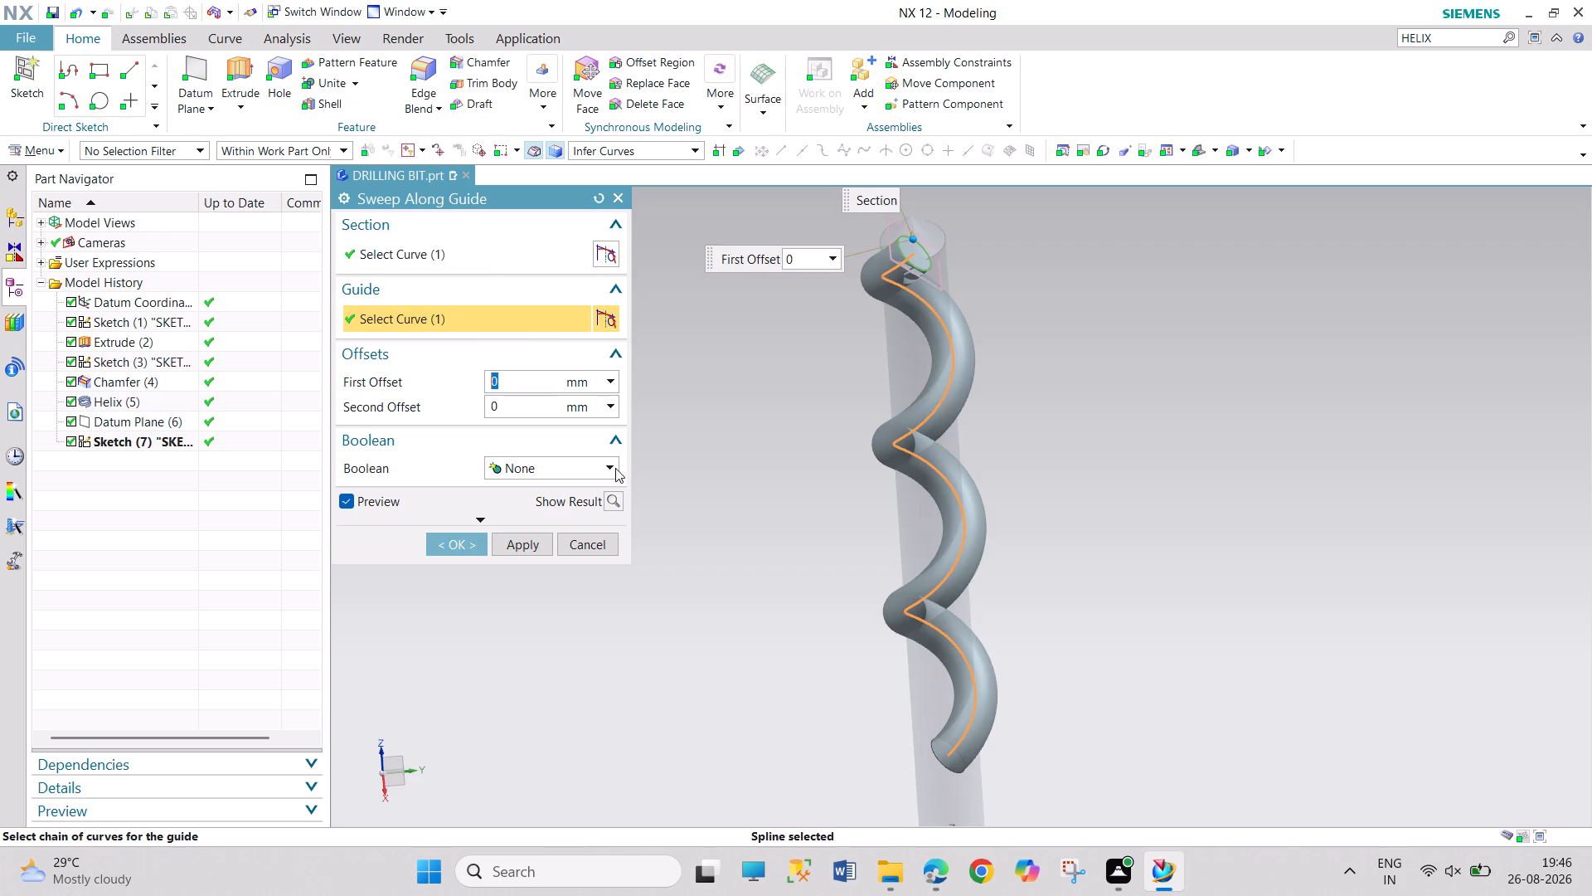
click(578, 471)
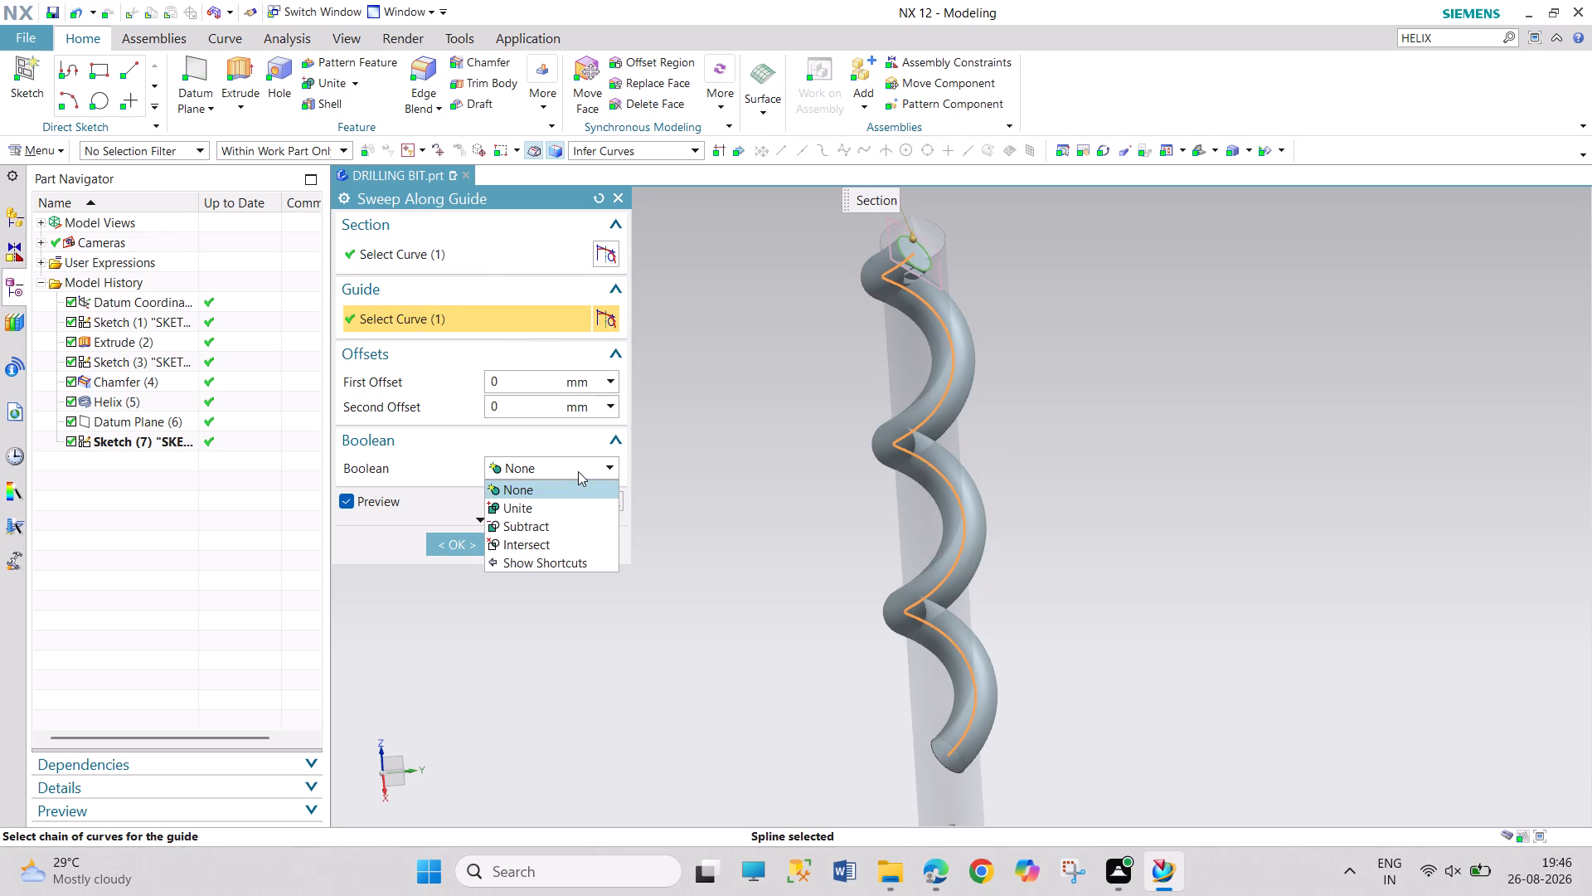
click(576, 521)
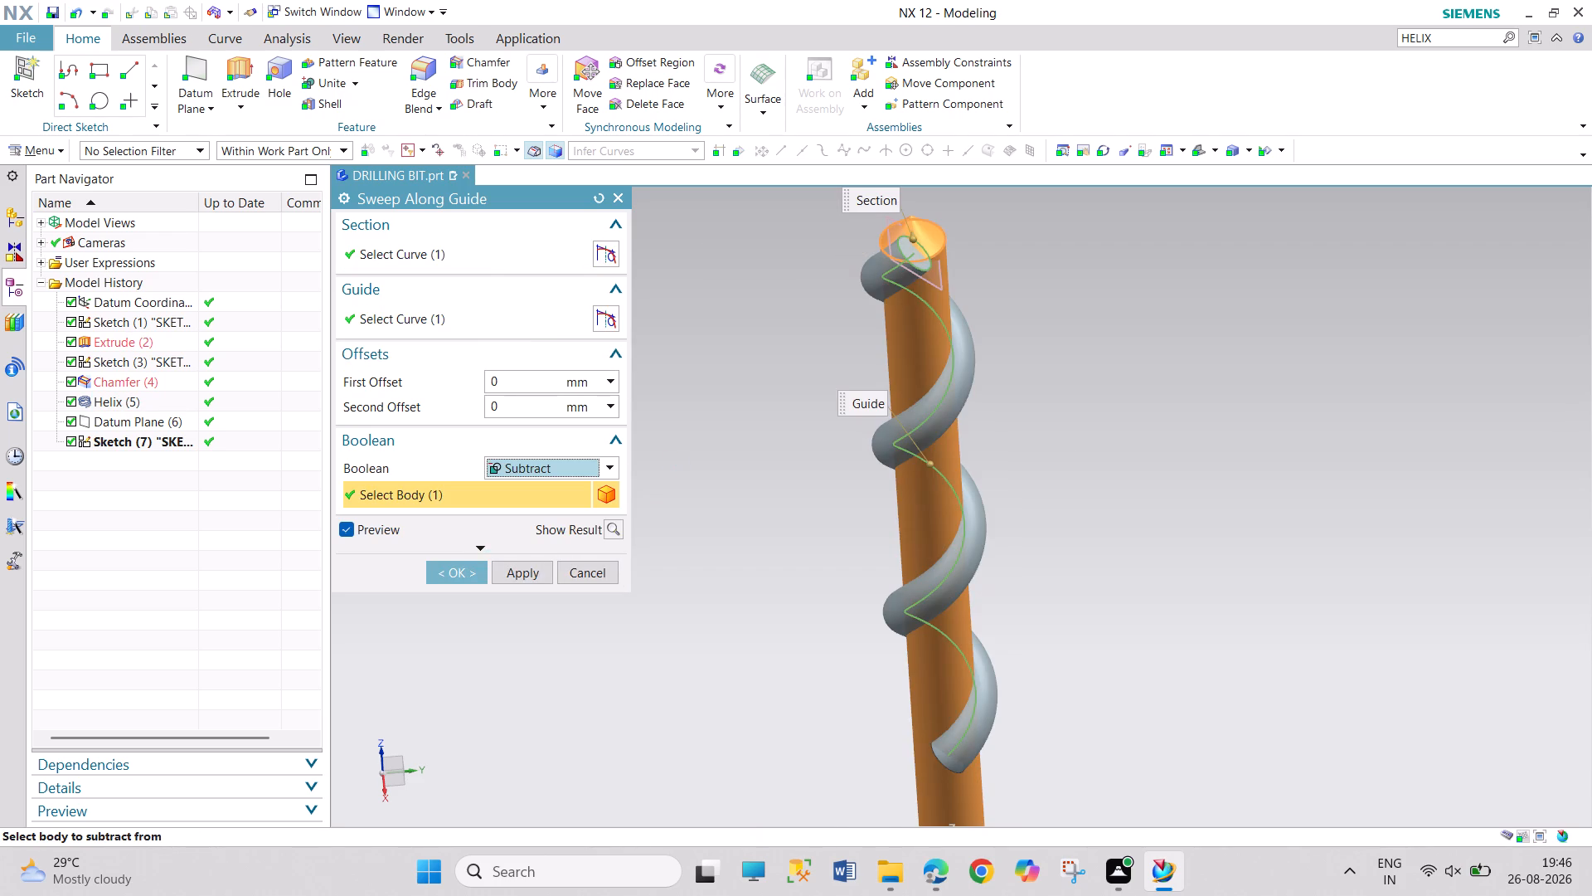
middle_drag(715, 417, 770, 460)
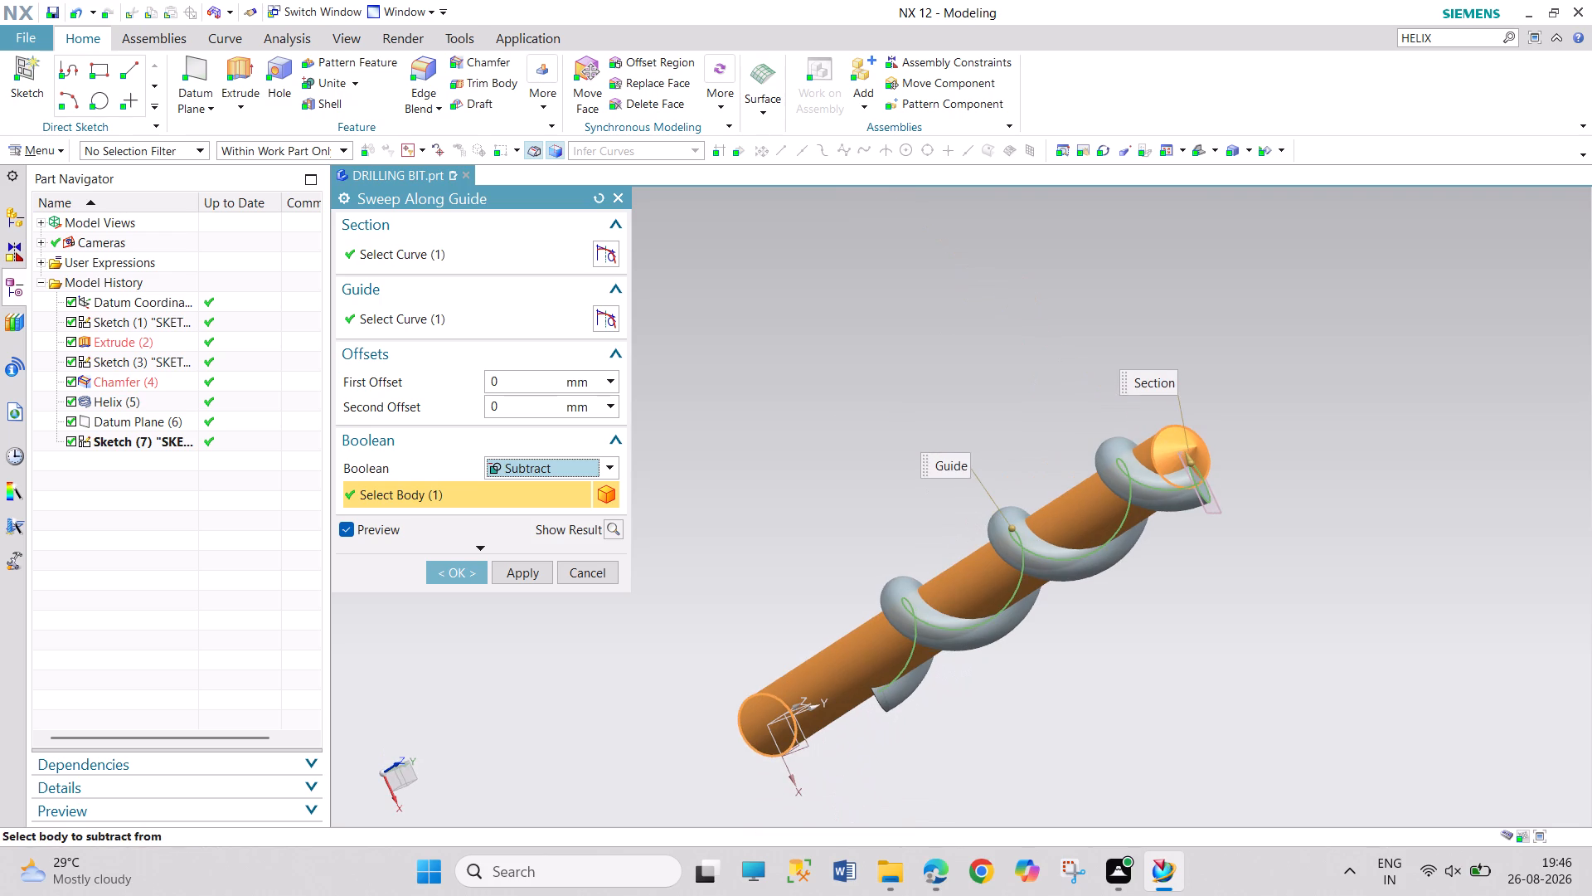
middle_drag(783, 474, 735, 412)
scroll(735, 412, up, 1)
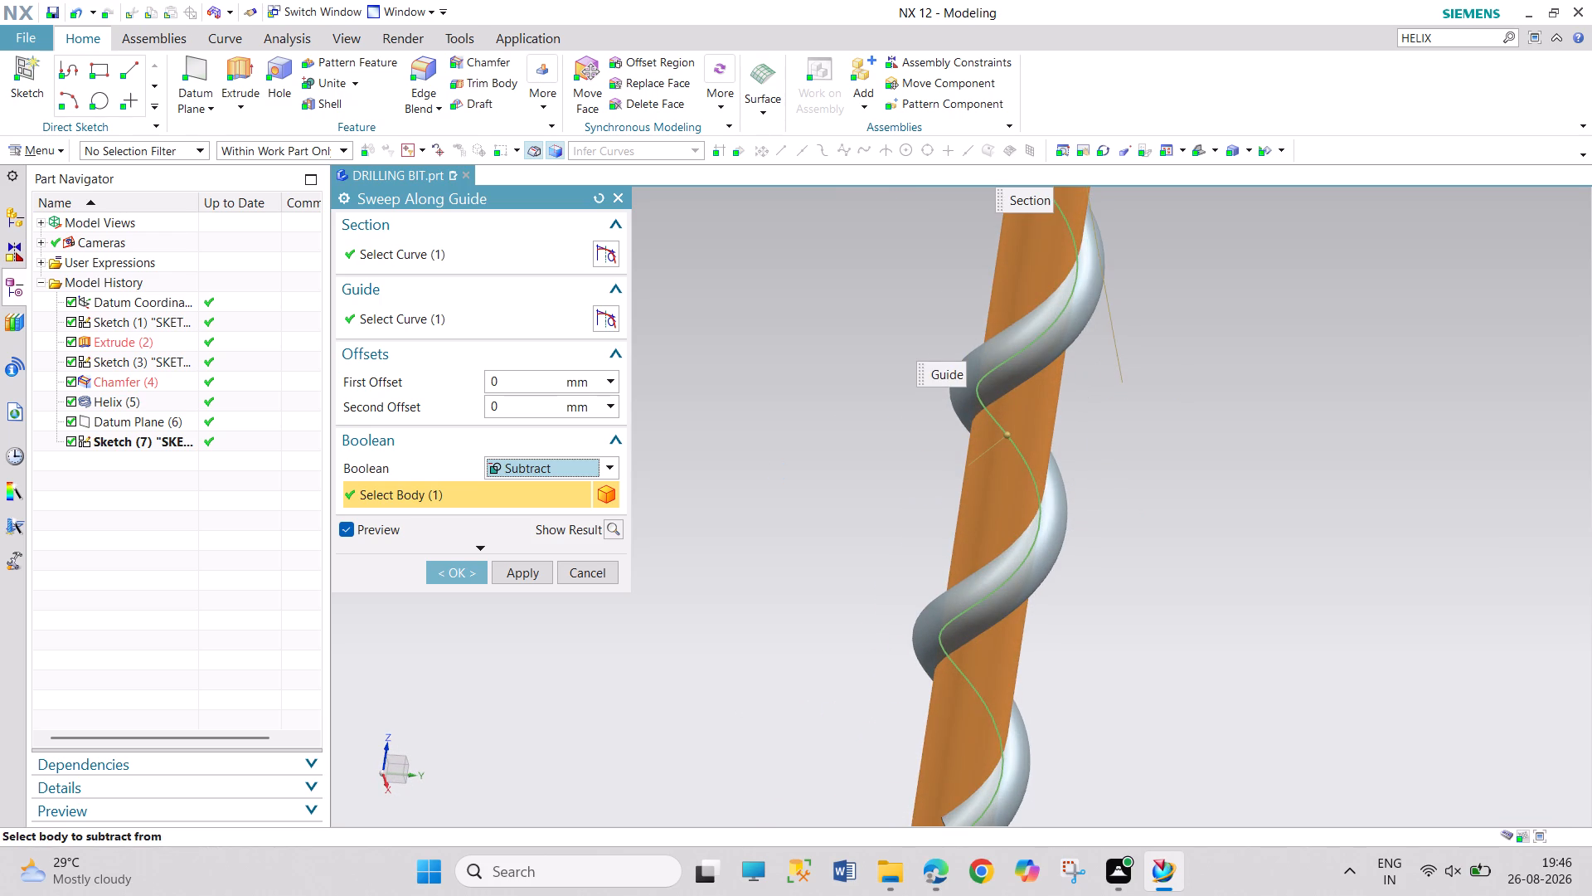
click(478, 574)
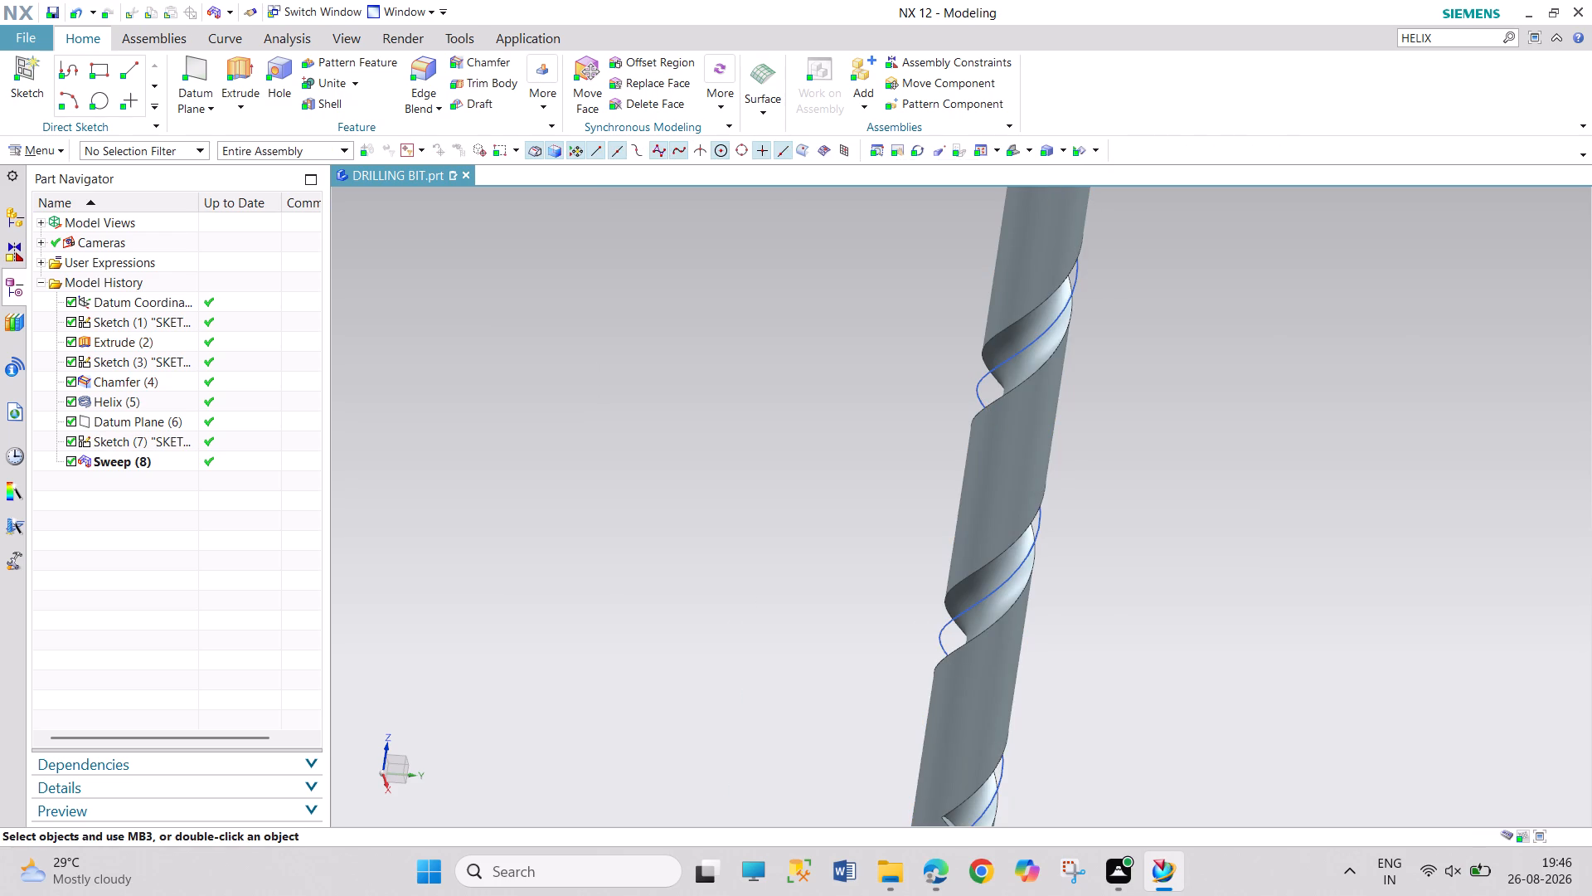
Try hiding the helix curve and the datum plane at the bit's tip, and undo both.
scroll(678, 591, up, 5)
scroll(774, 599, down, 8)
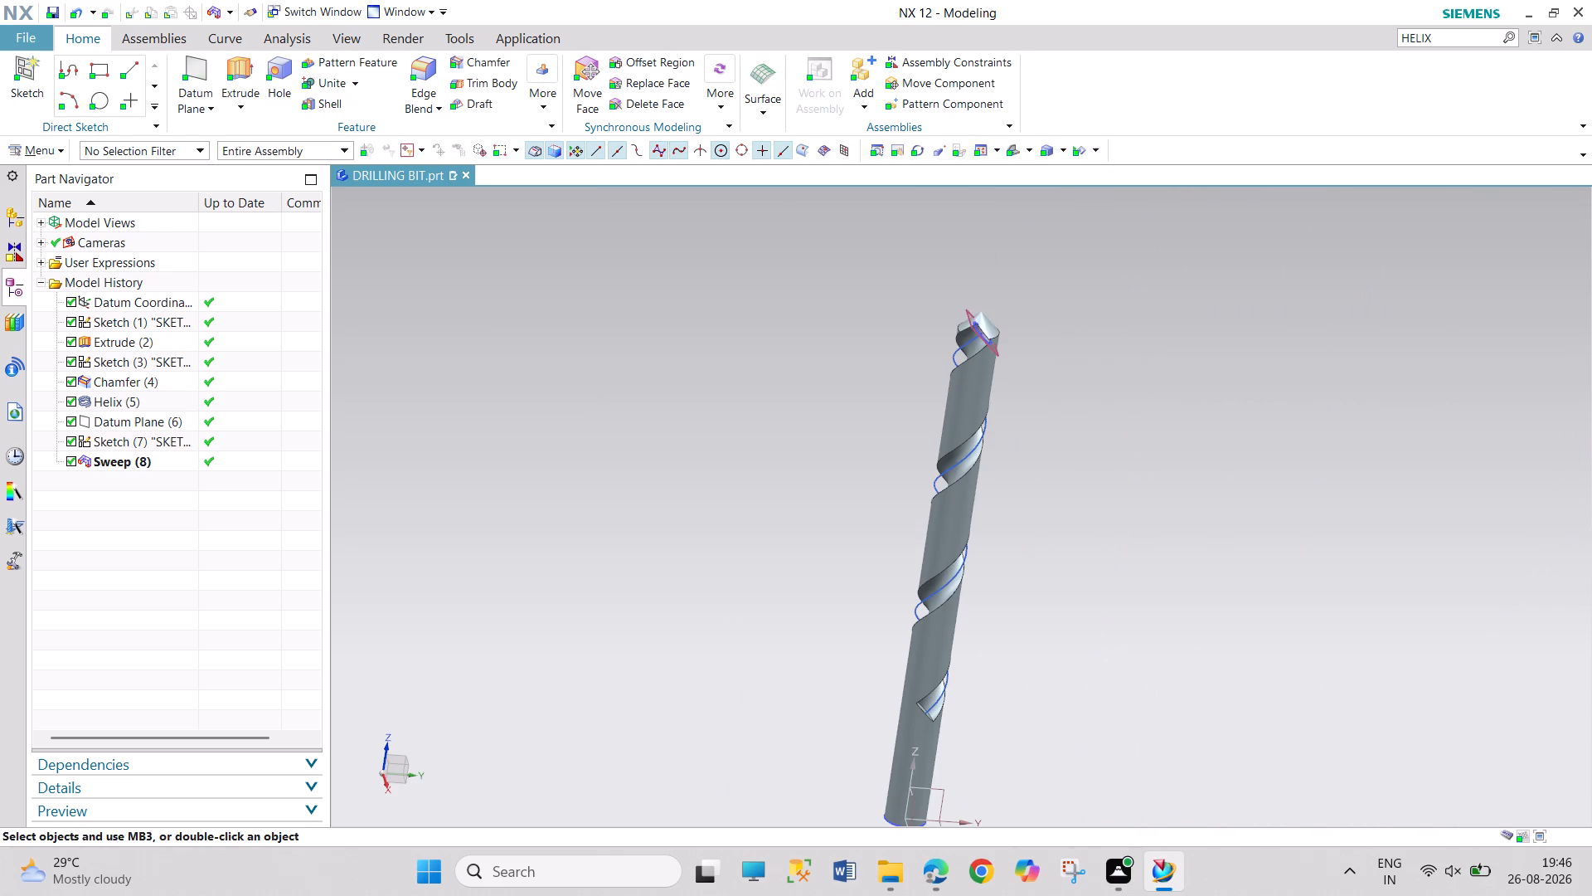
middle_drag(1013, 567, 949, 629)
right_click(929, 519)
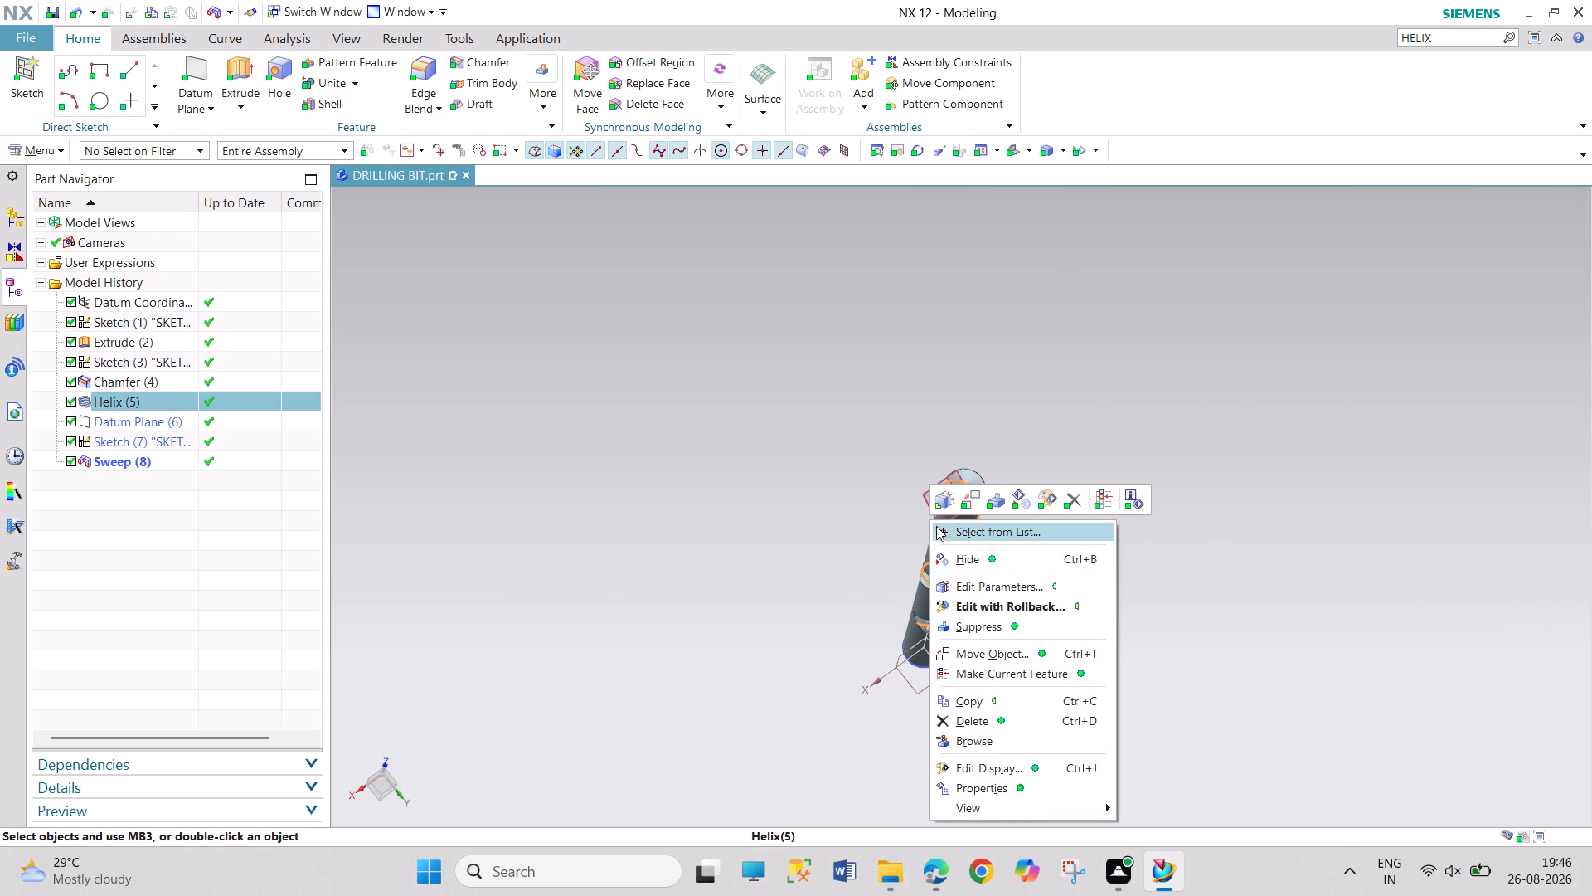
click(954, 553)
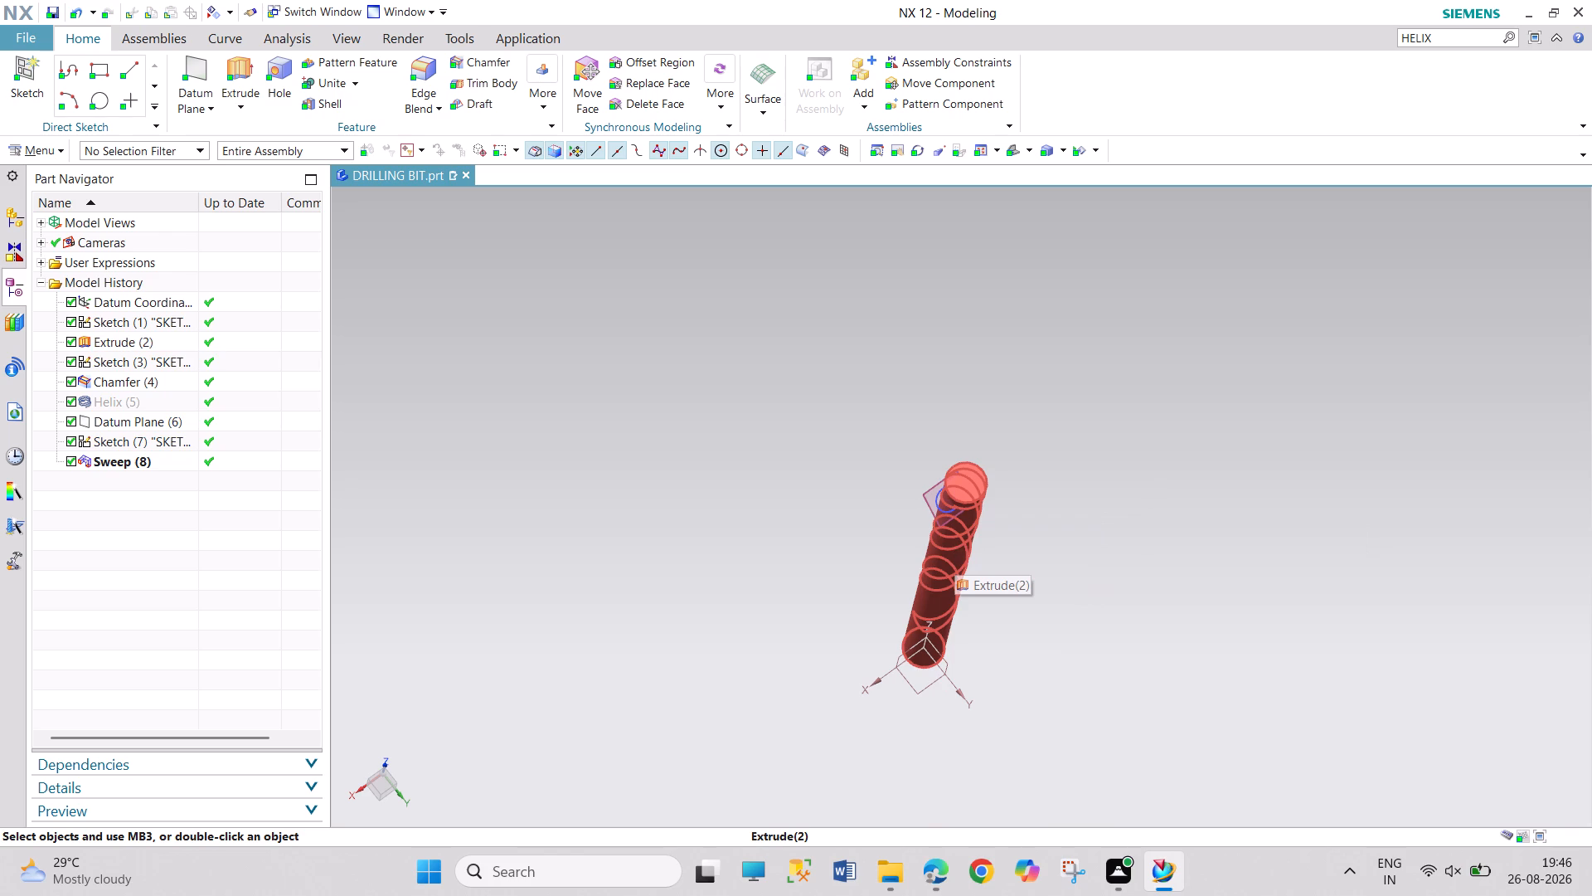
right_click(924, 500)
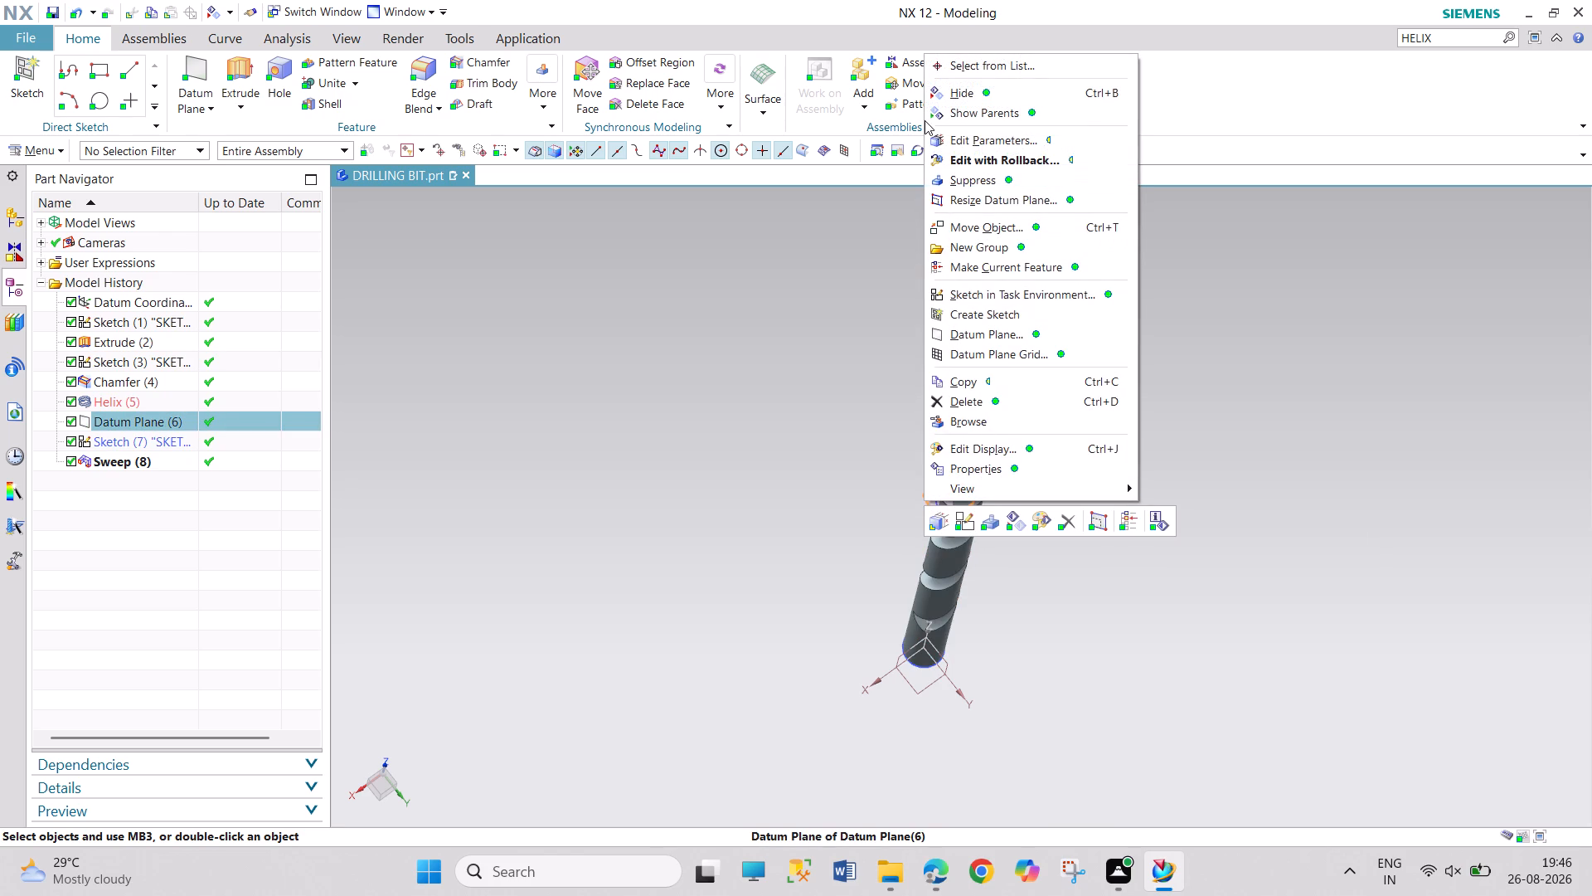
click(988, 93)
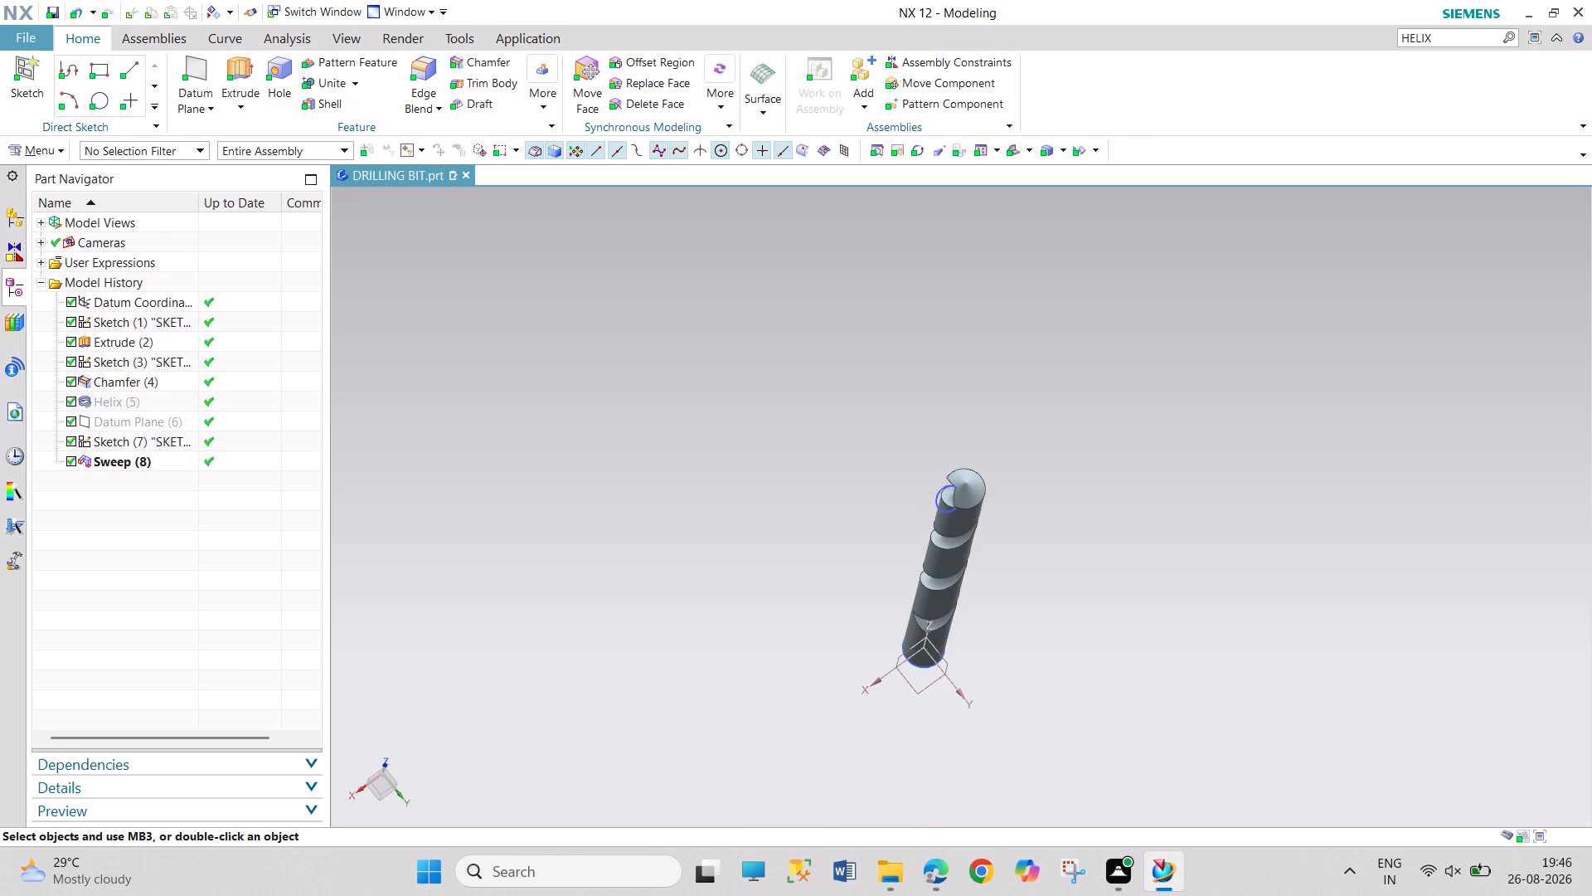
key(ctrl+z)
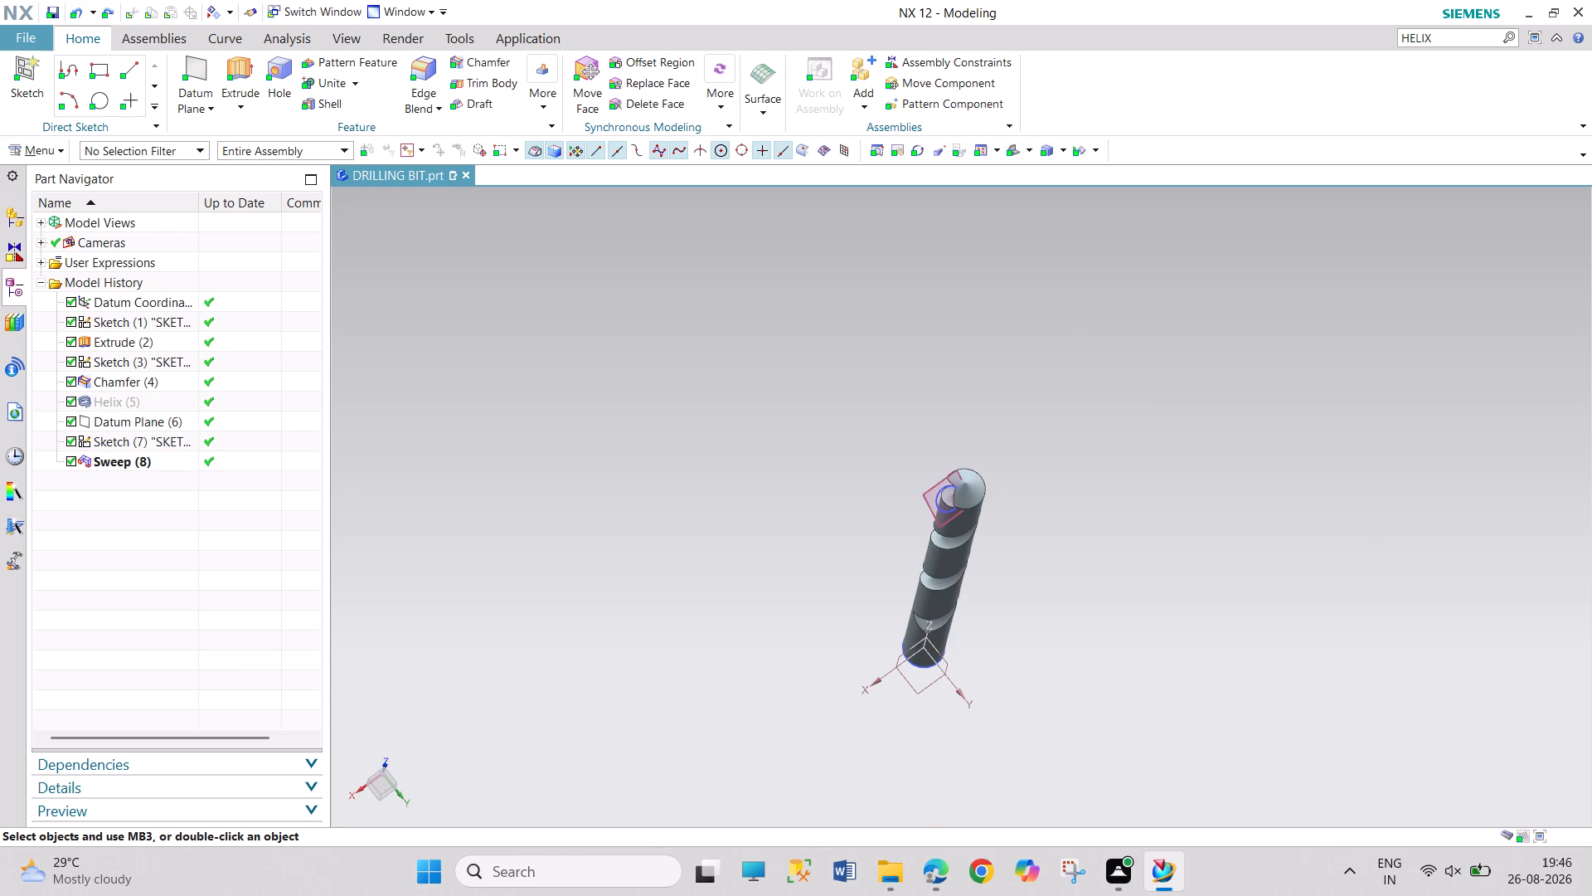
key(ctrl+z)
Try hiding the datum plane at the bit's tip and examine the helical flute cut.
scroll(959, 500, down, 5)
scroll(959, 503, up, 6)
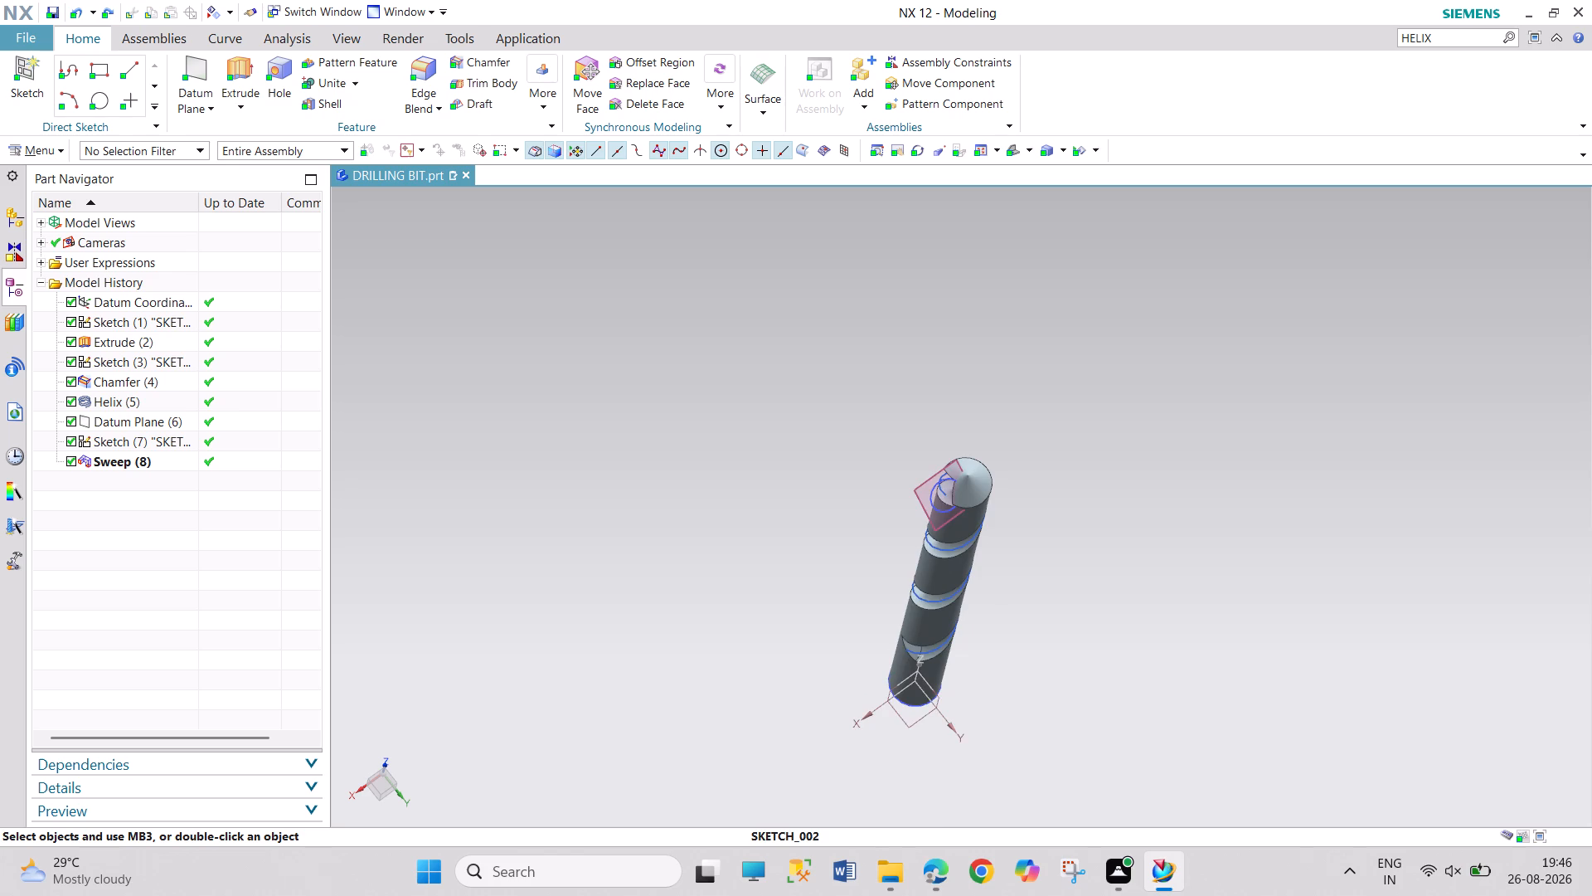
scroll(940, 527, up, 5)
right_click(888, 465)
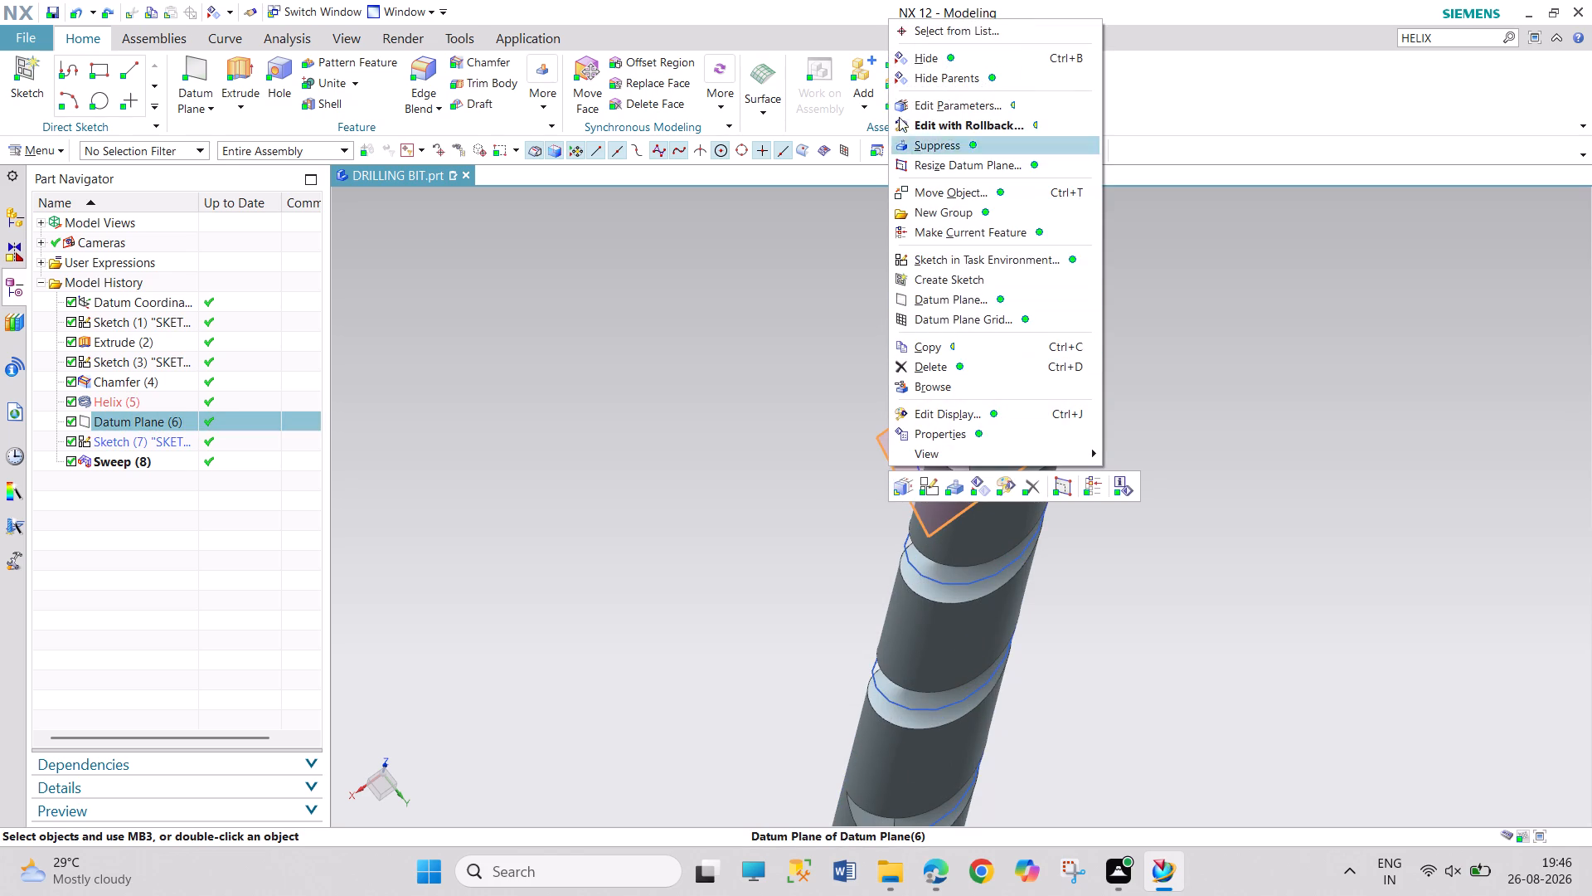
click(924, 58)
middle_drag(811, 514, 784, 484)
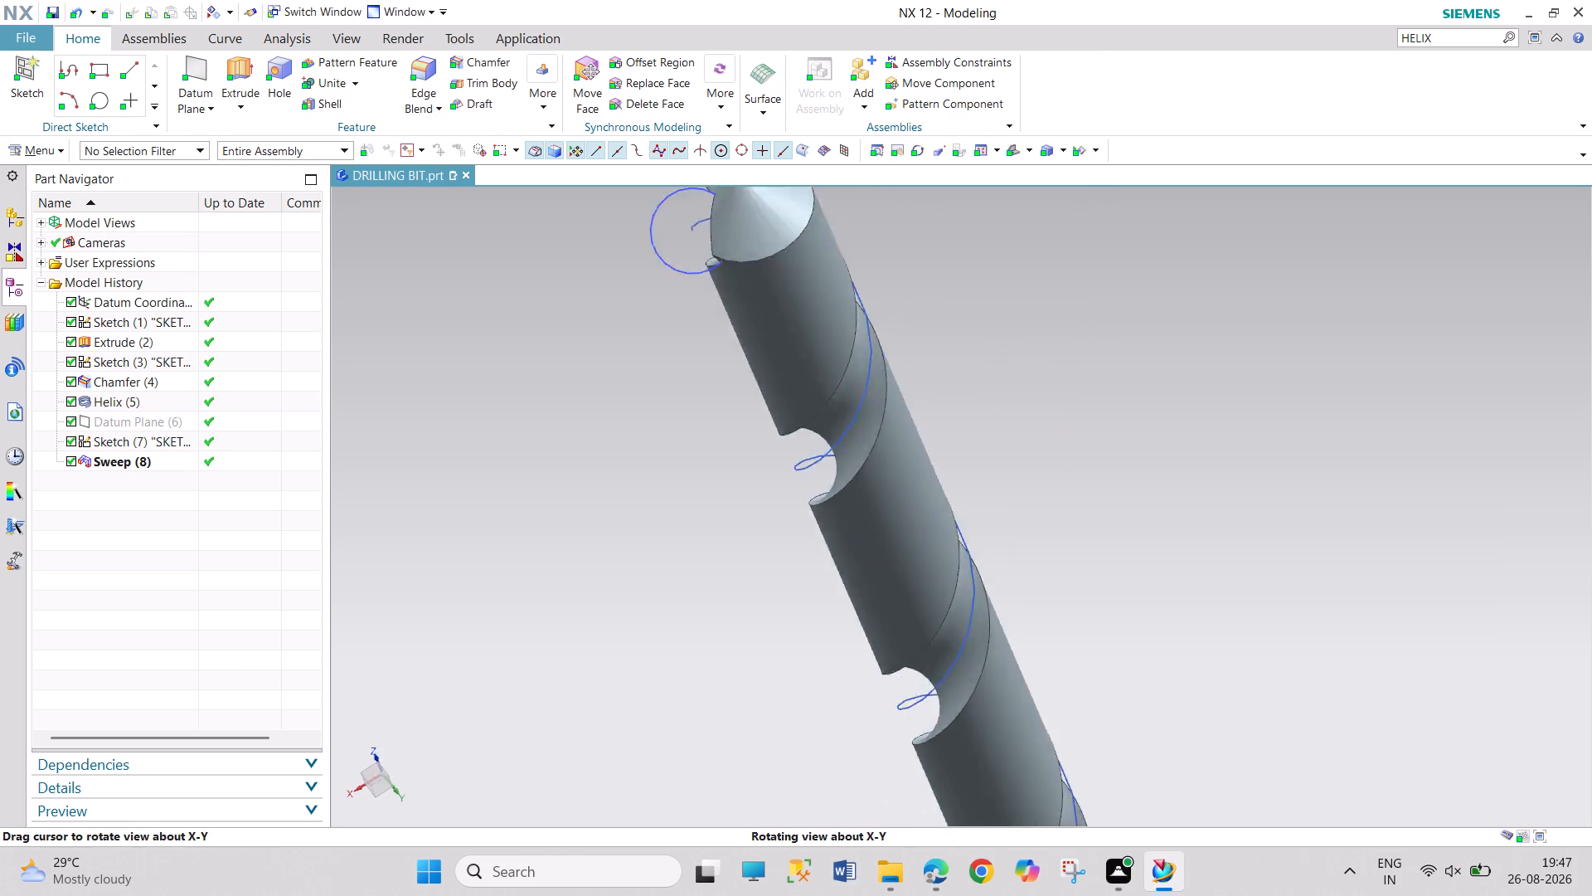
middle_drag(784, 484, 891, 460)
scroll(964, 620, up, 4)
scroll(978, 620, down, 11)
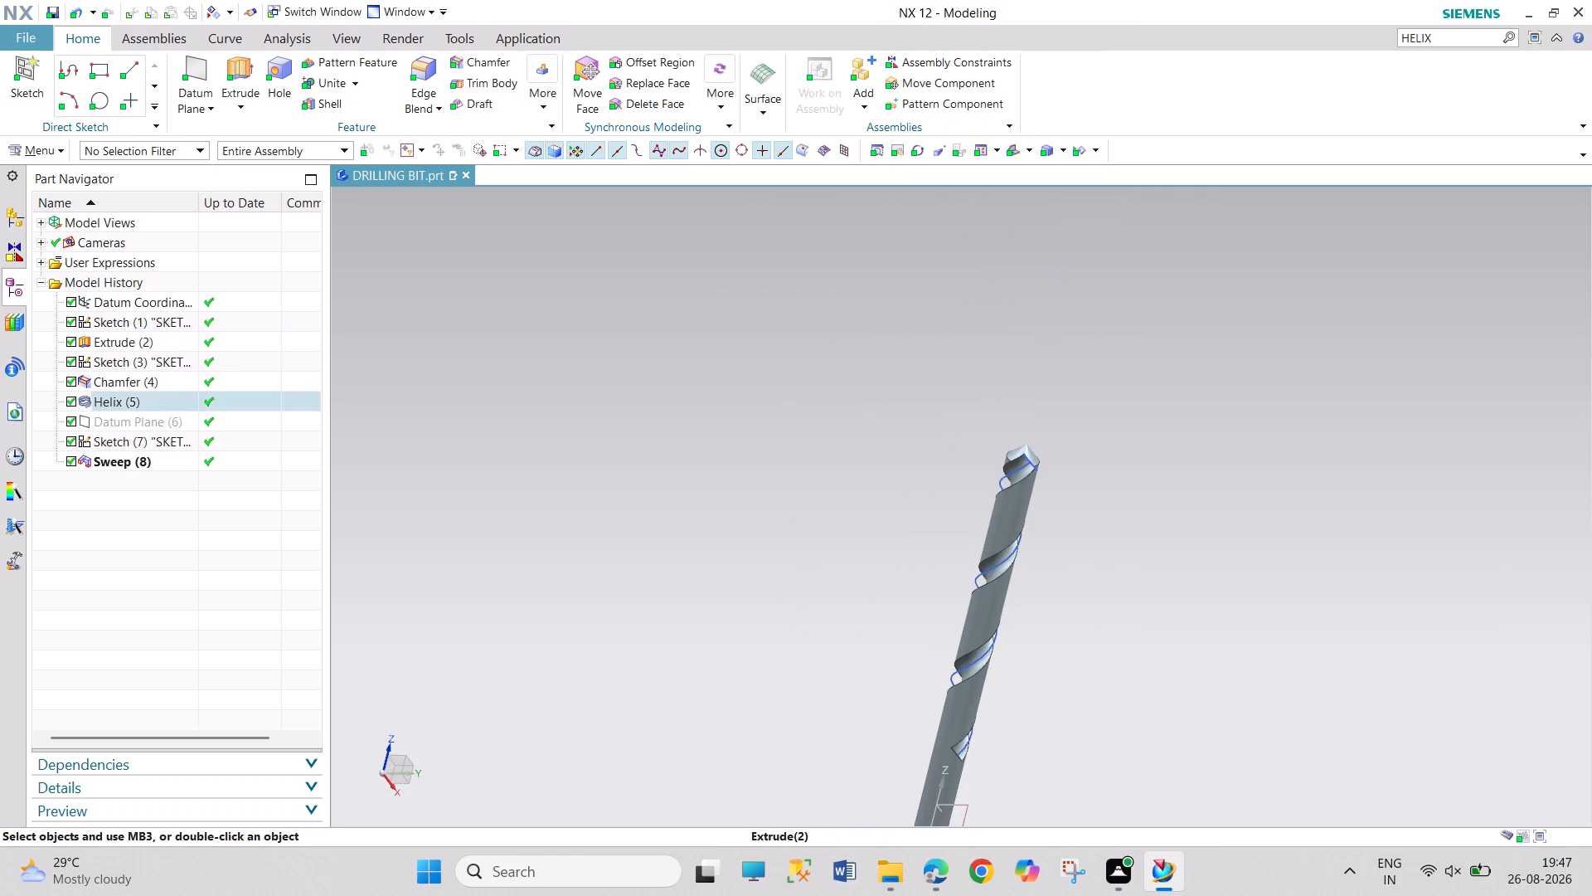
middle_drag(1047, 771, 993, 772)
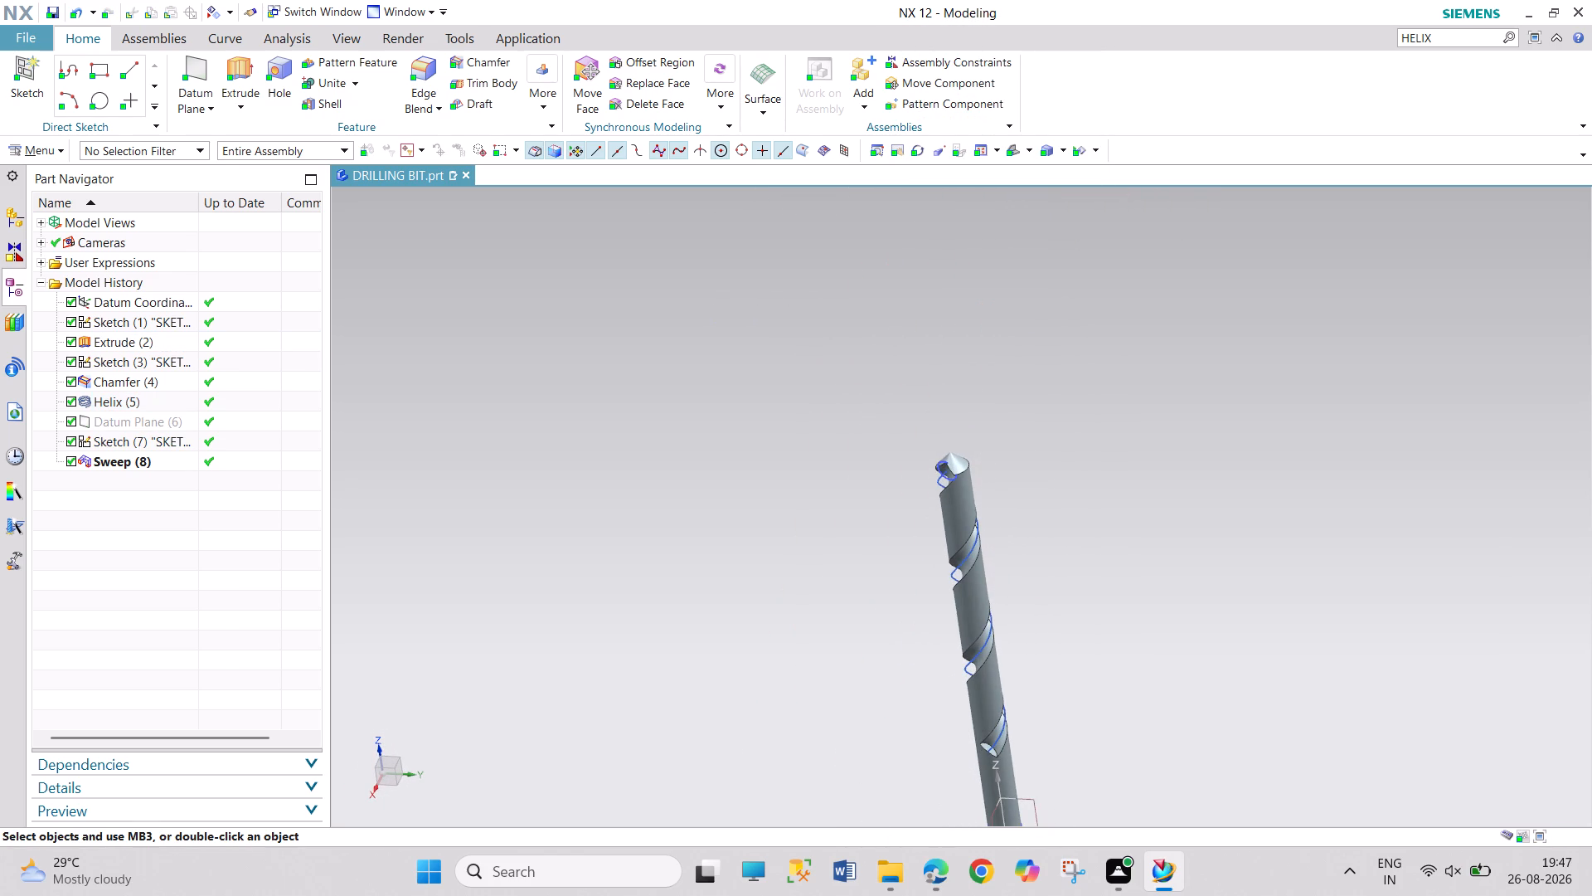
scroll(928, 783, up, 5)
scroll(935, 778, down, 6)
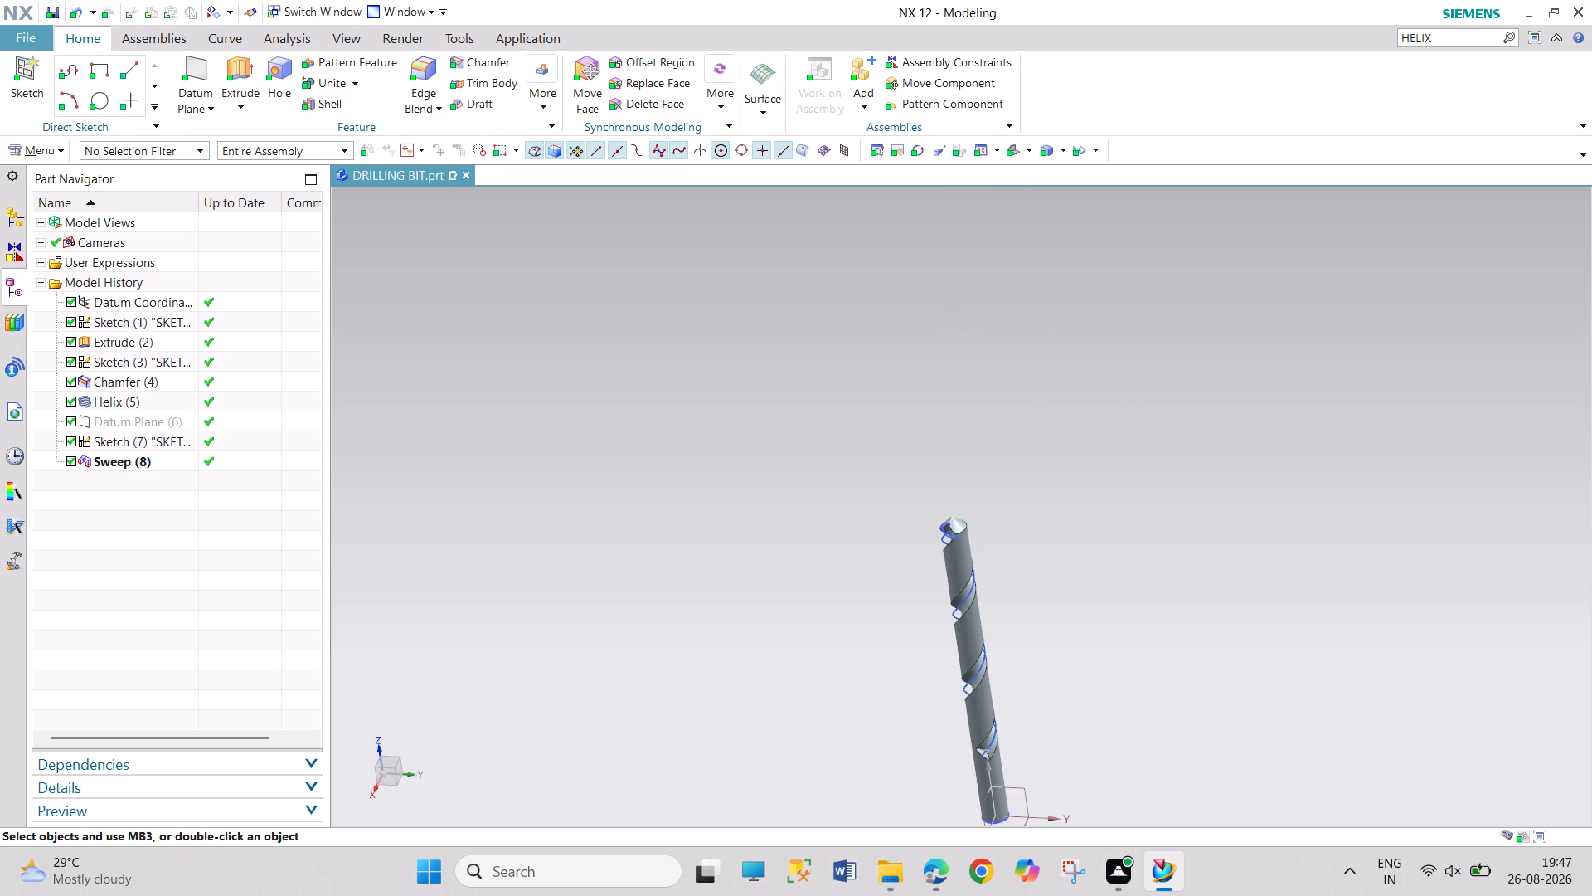
Undo hiding the datum plane and the Sweep Along Guide cut.
key(ctrl+z)
key(ctrl+z)
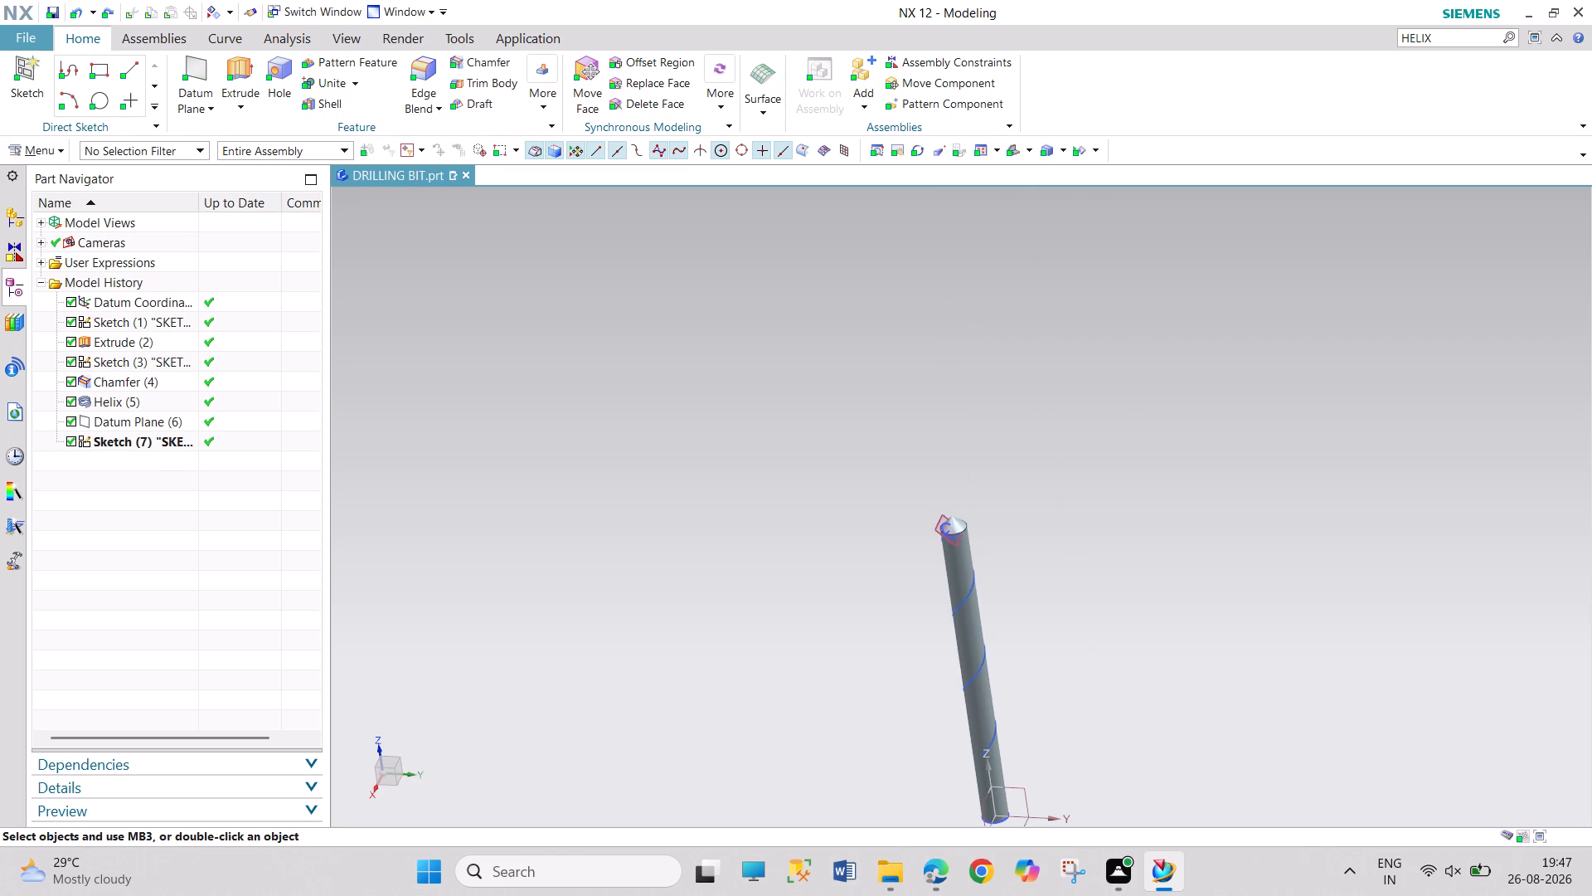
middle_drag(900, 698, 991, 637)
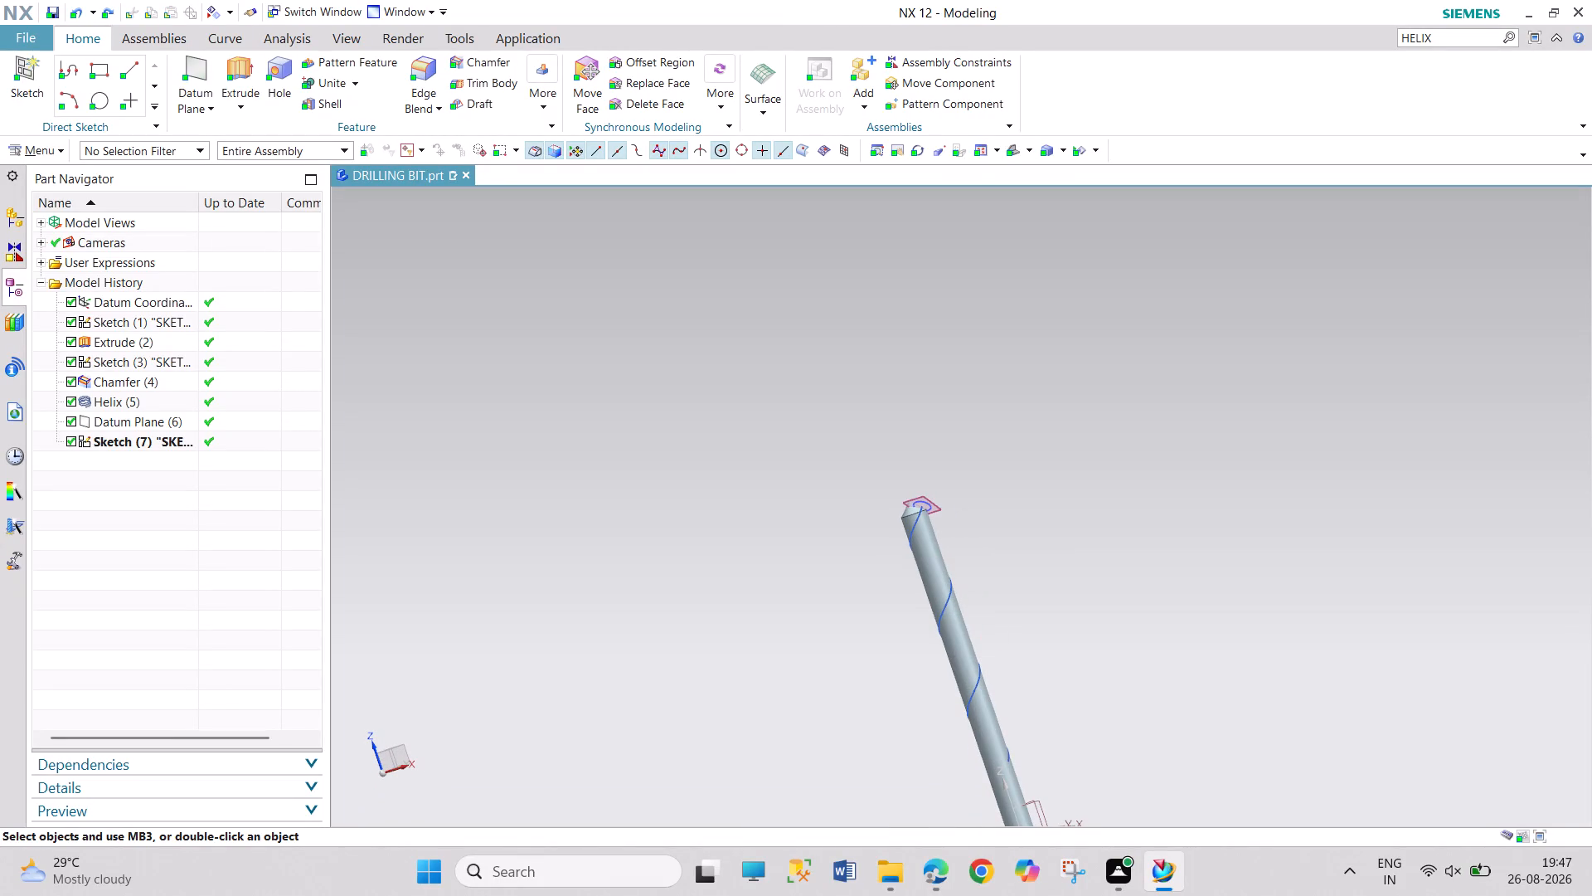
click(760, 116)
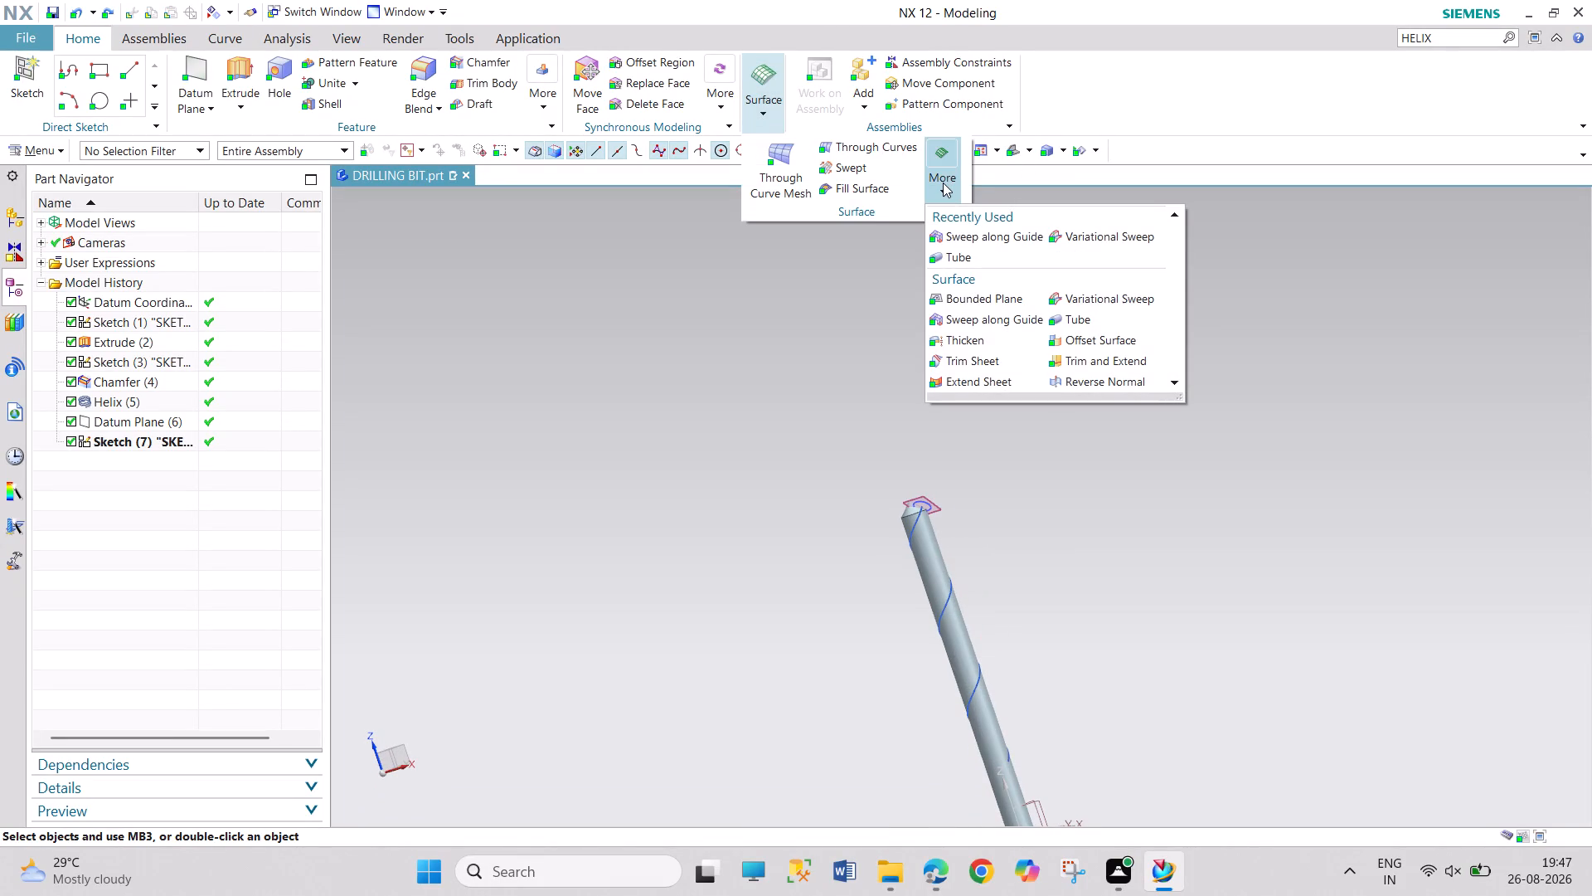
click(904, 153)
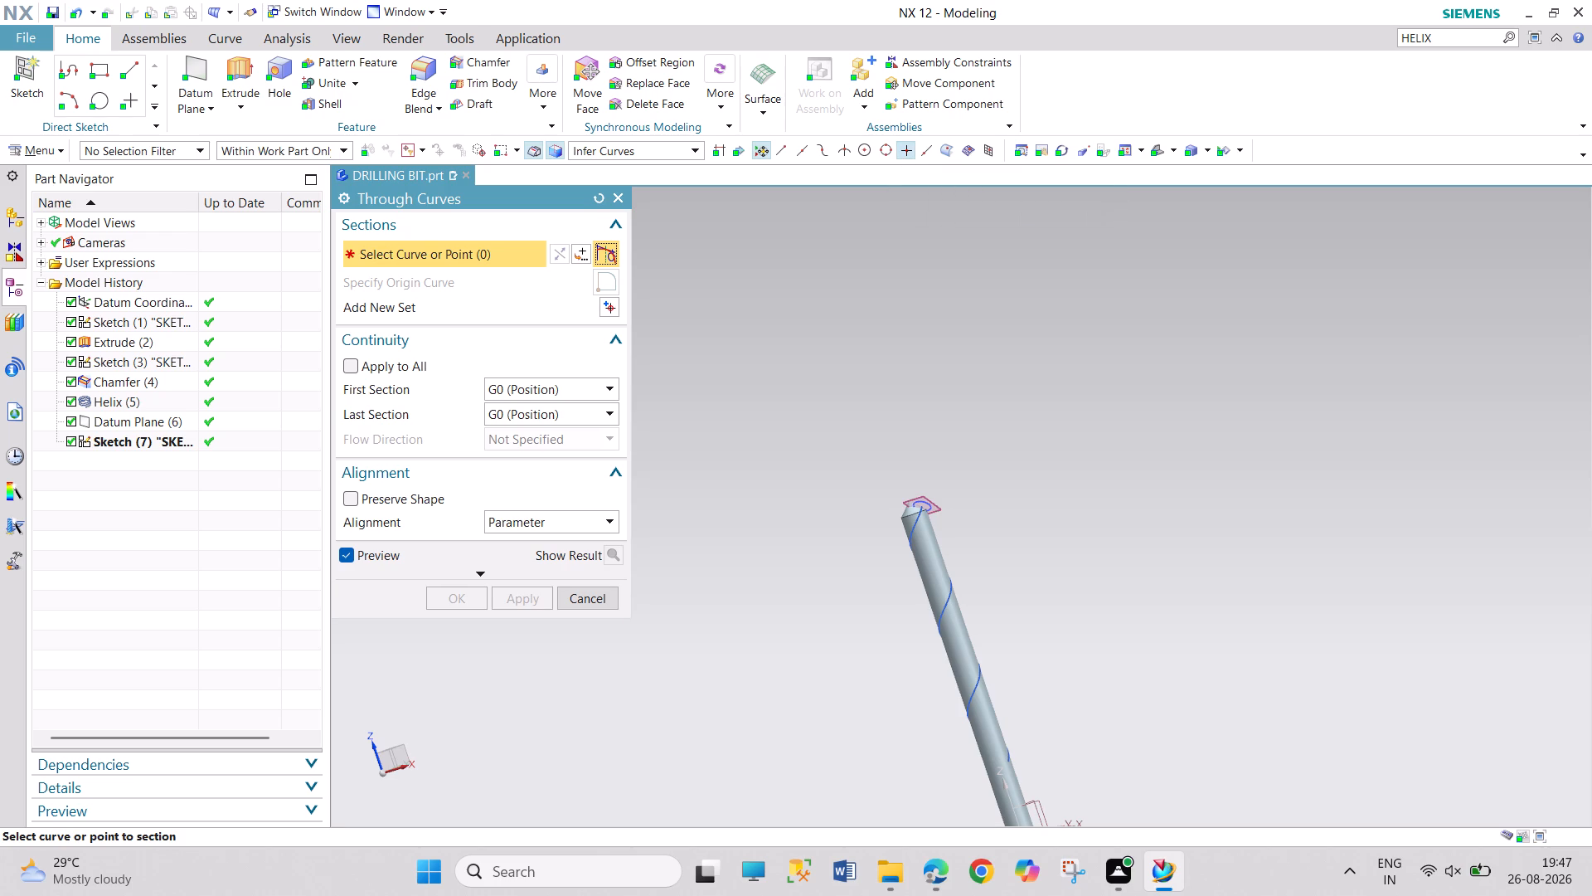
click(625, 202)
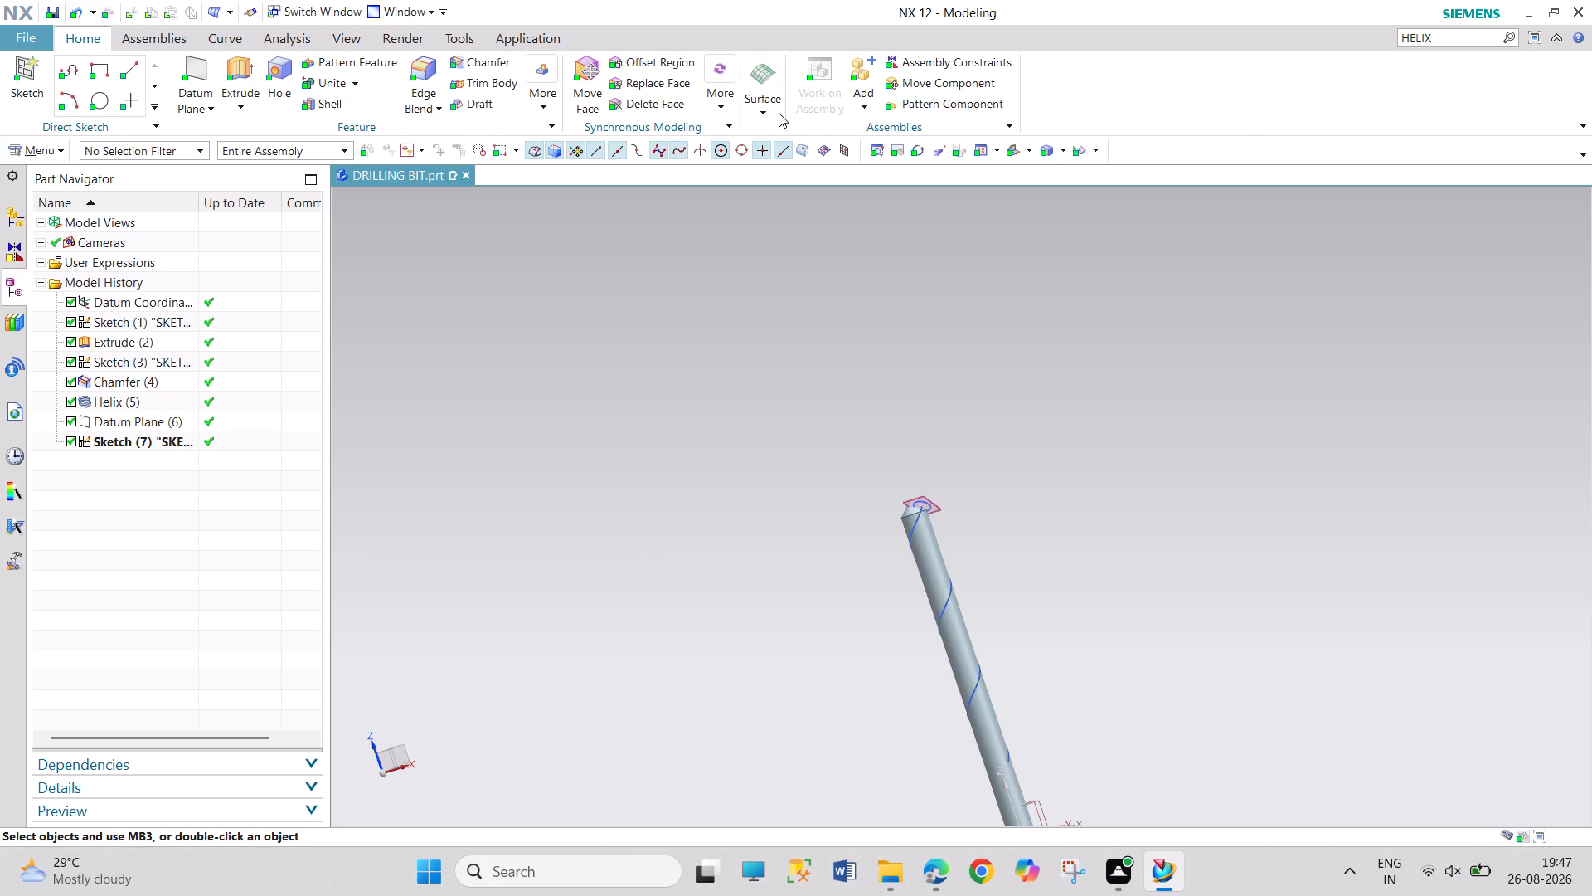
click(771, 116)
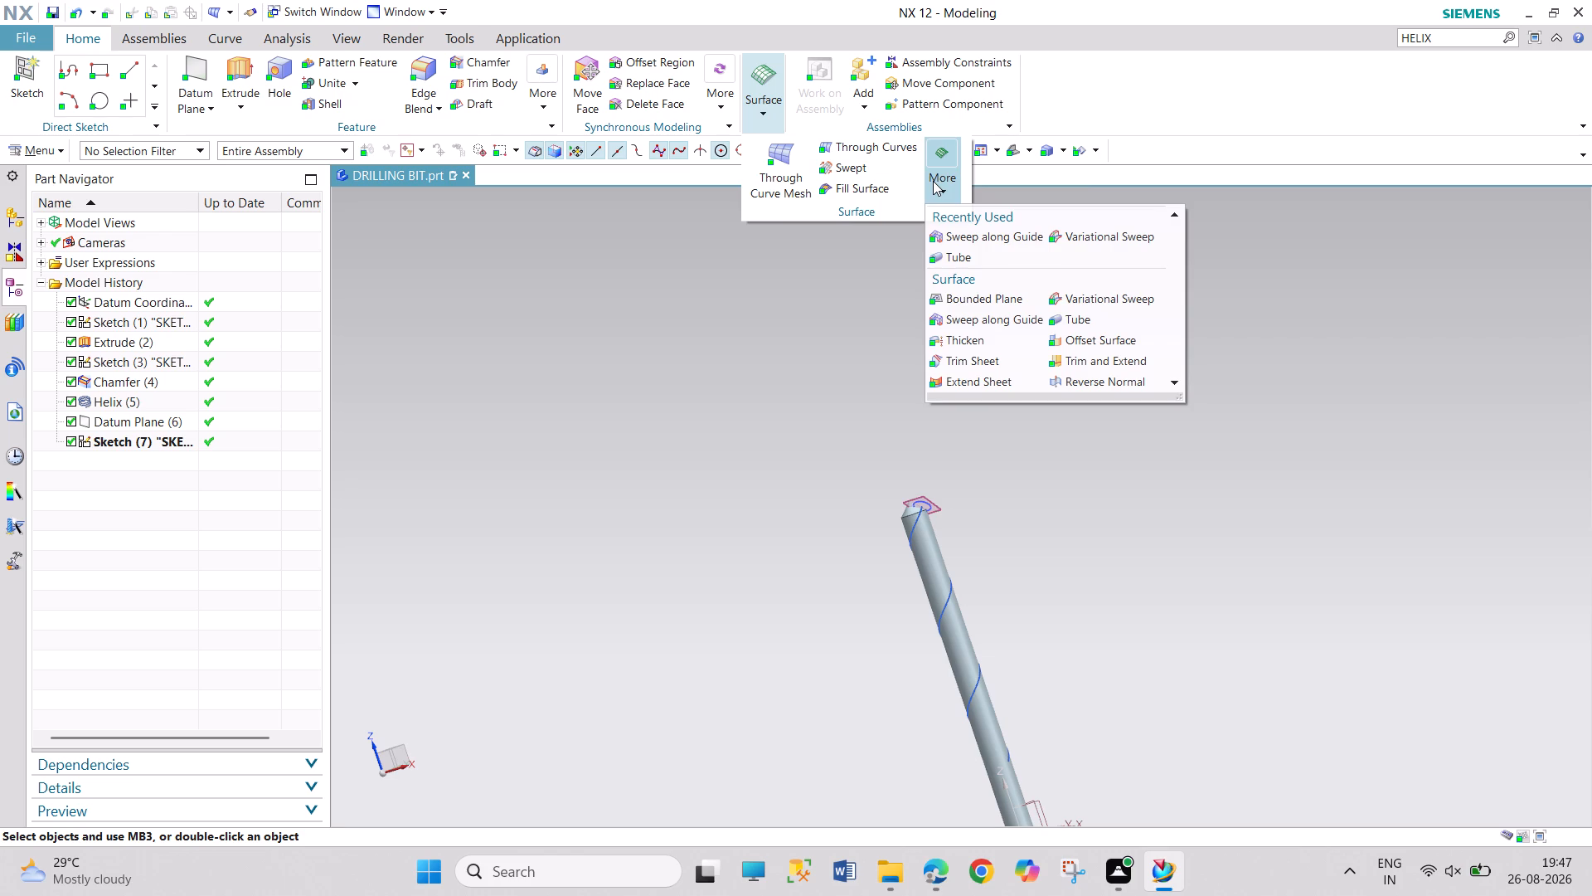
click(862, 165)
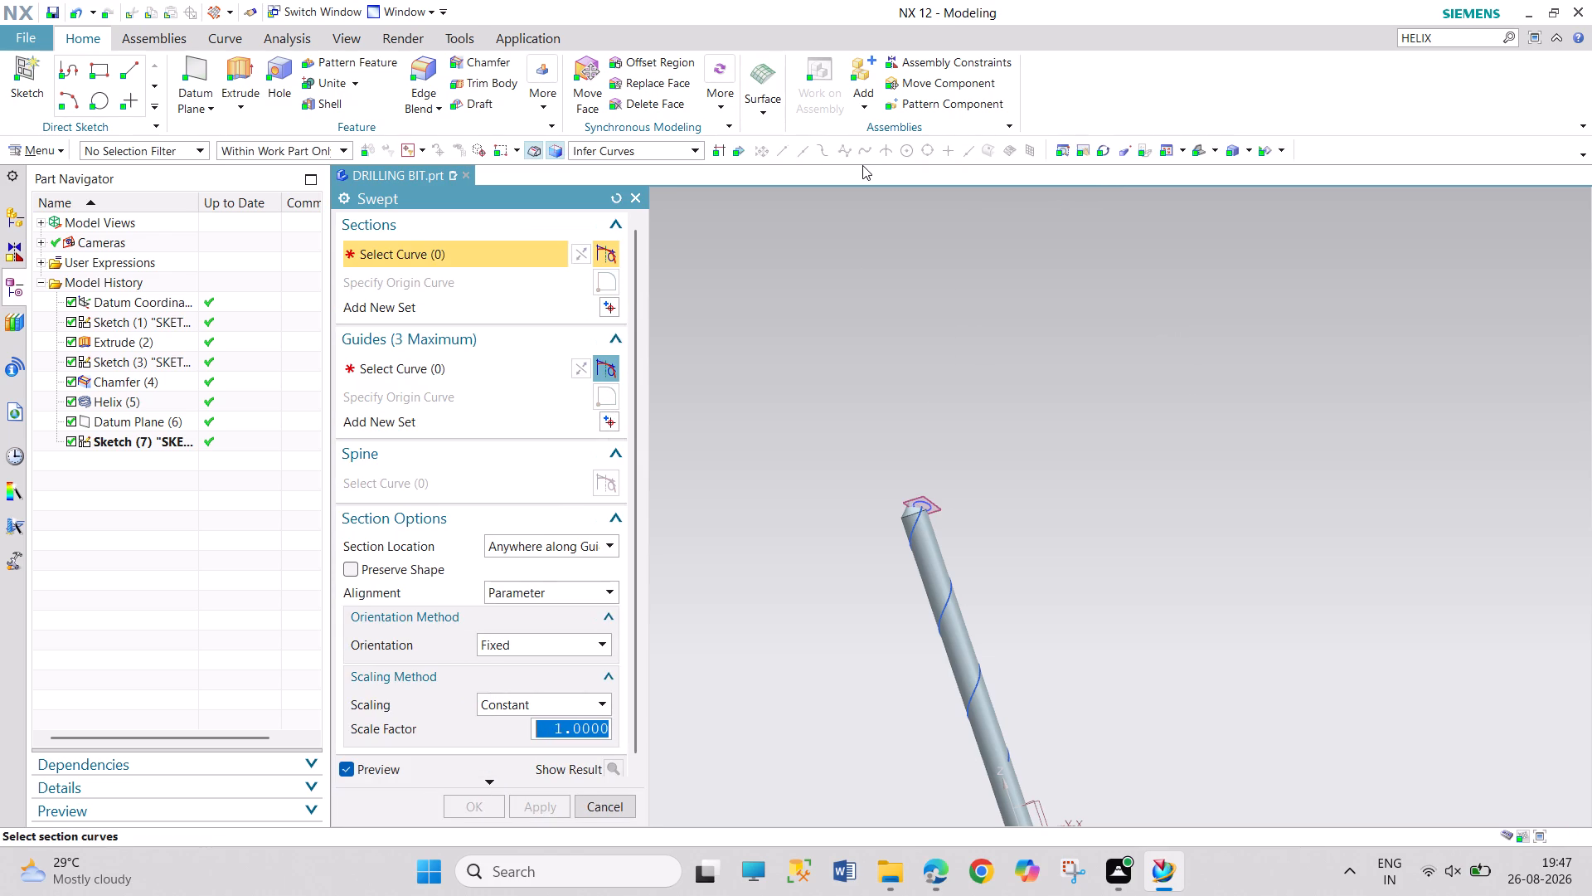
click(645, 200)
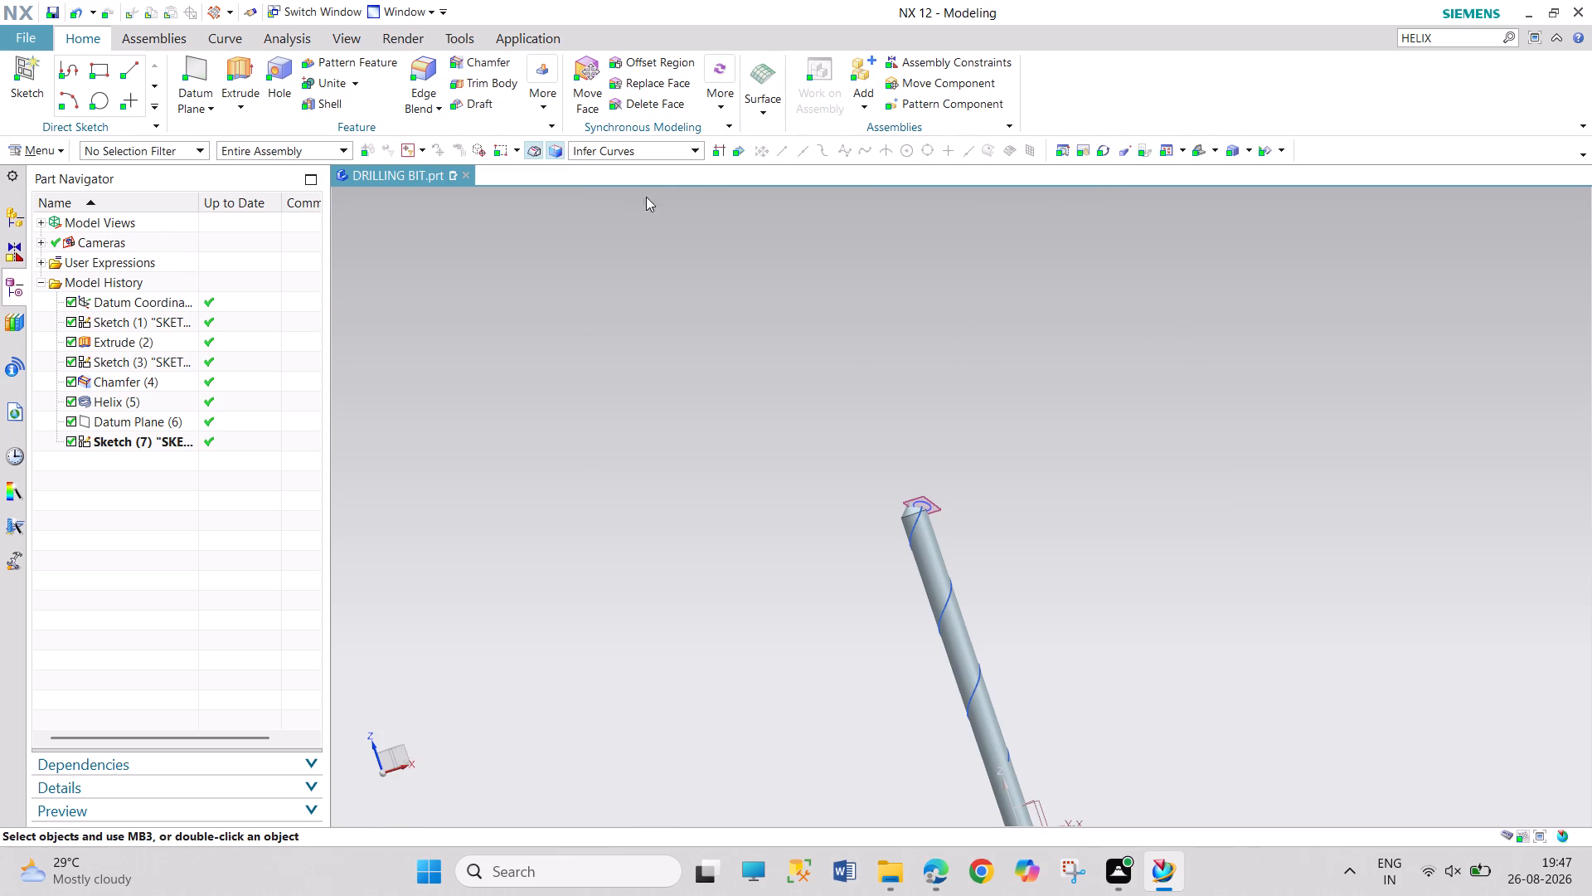
Sweep the circle at the tip along the helix with Sweep Along Guide, both offsets 0 mm, subtracting it from the chamfered cylinder.
click(775, 122)
click(939, 178)
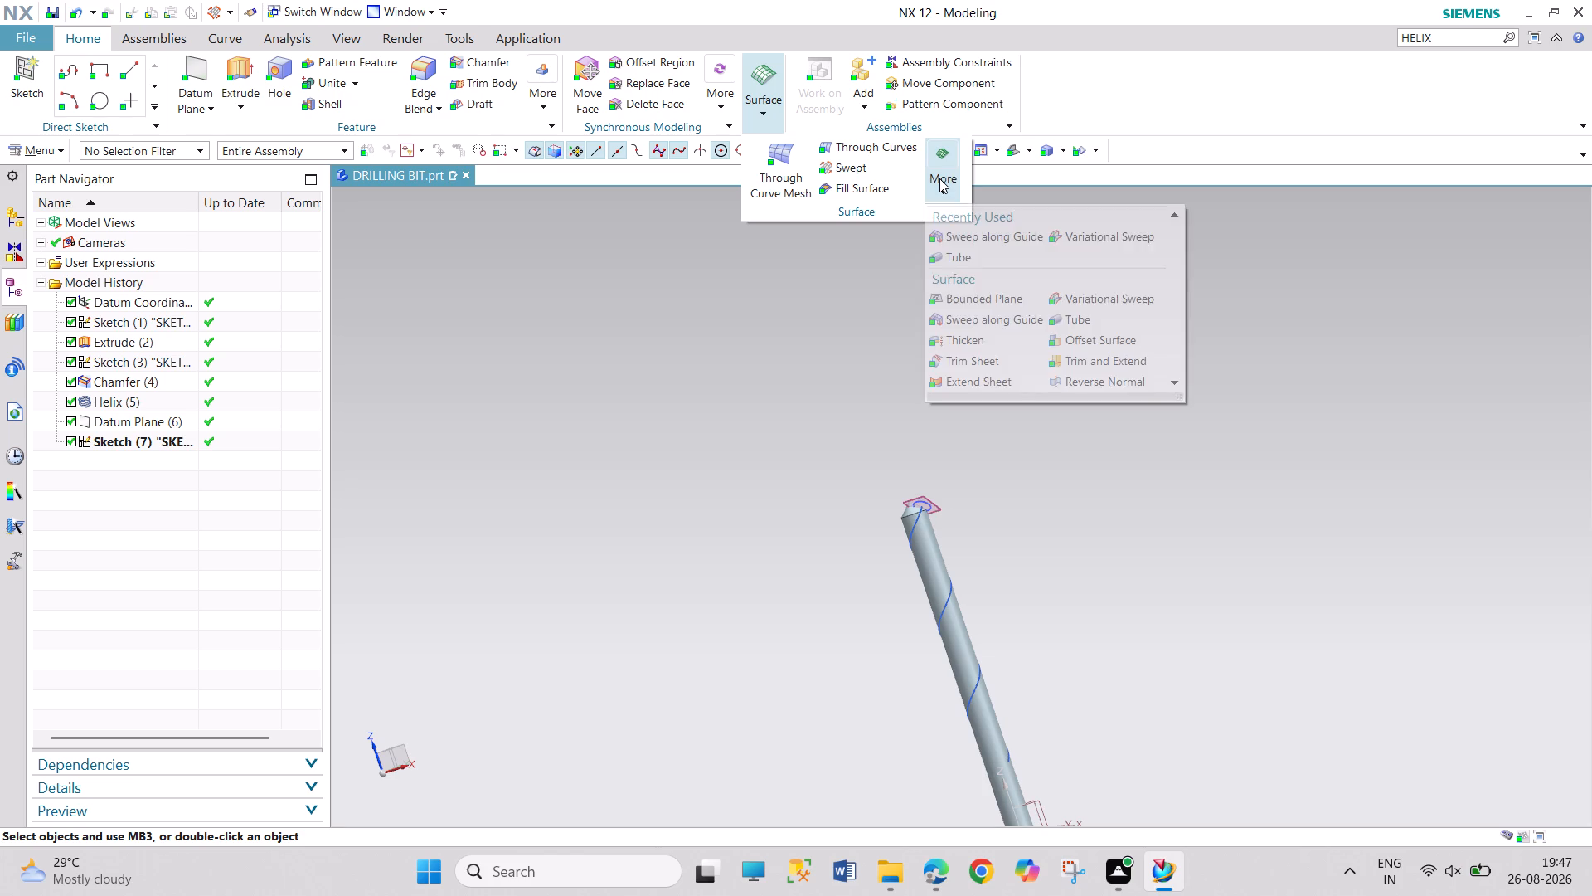
click(987, 241)
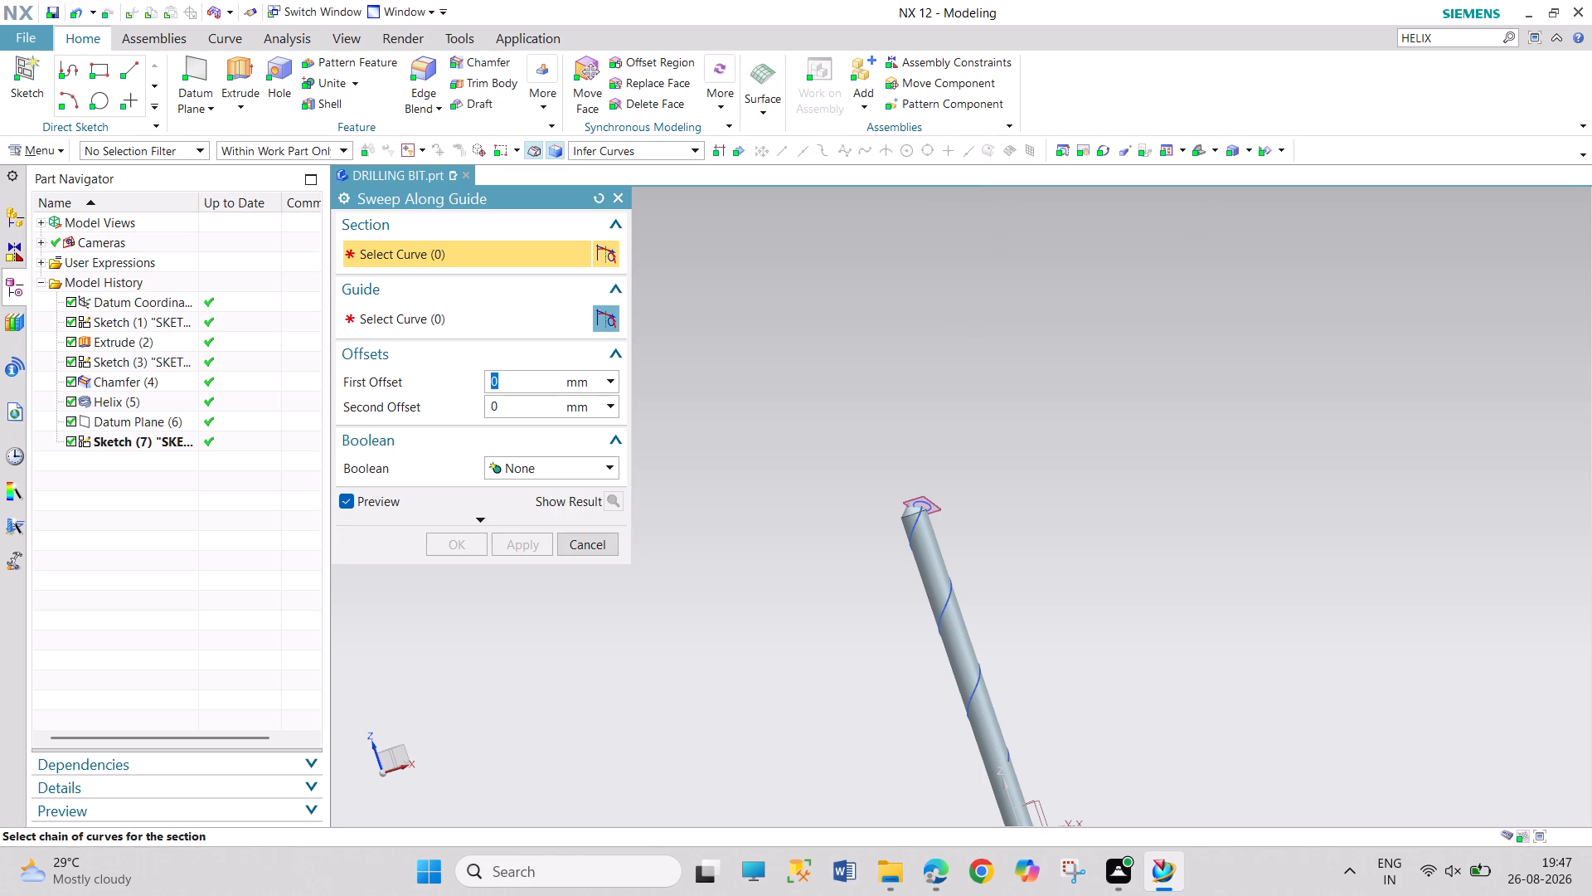
scroll(952, 509, down, 3)
scroll(950, 509, up, 9)
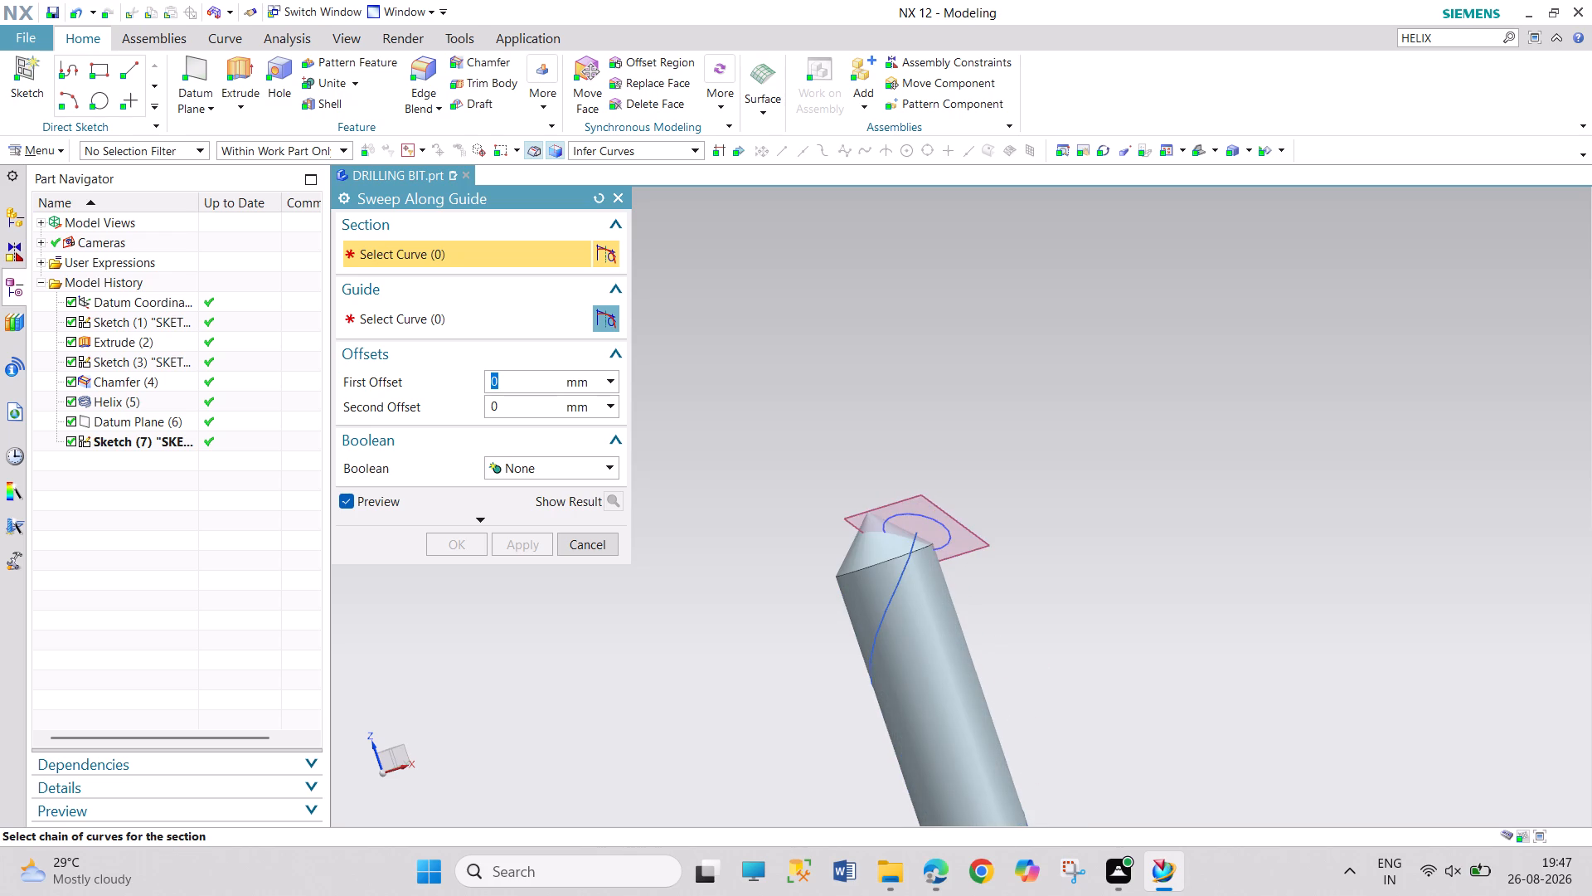
click(944, 542)
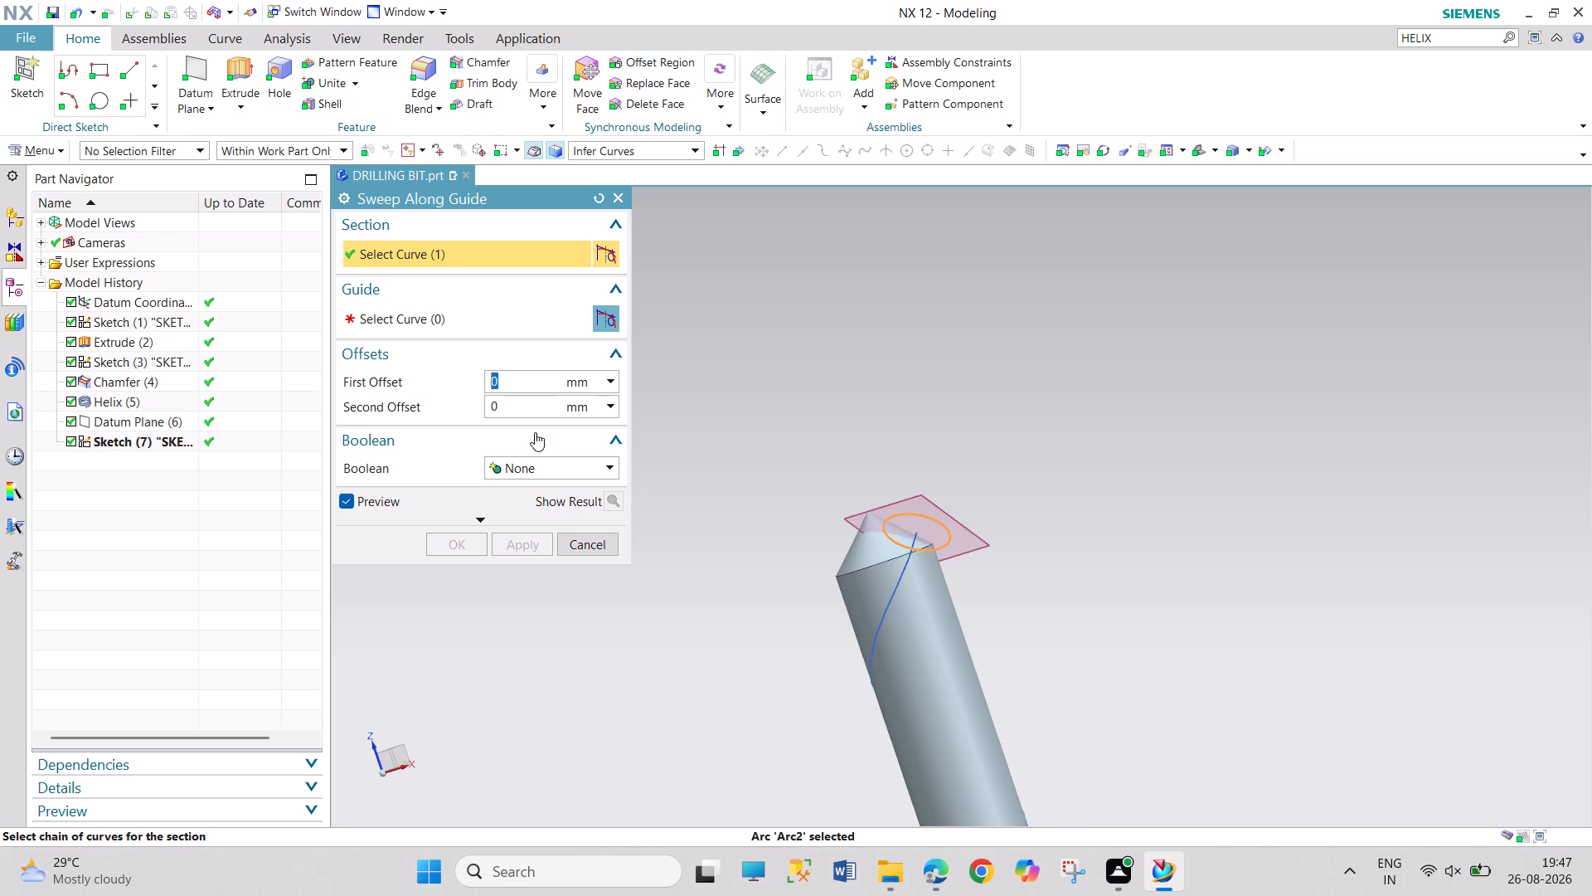
click(502, 324)
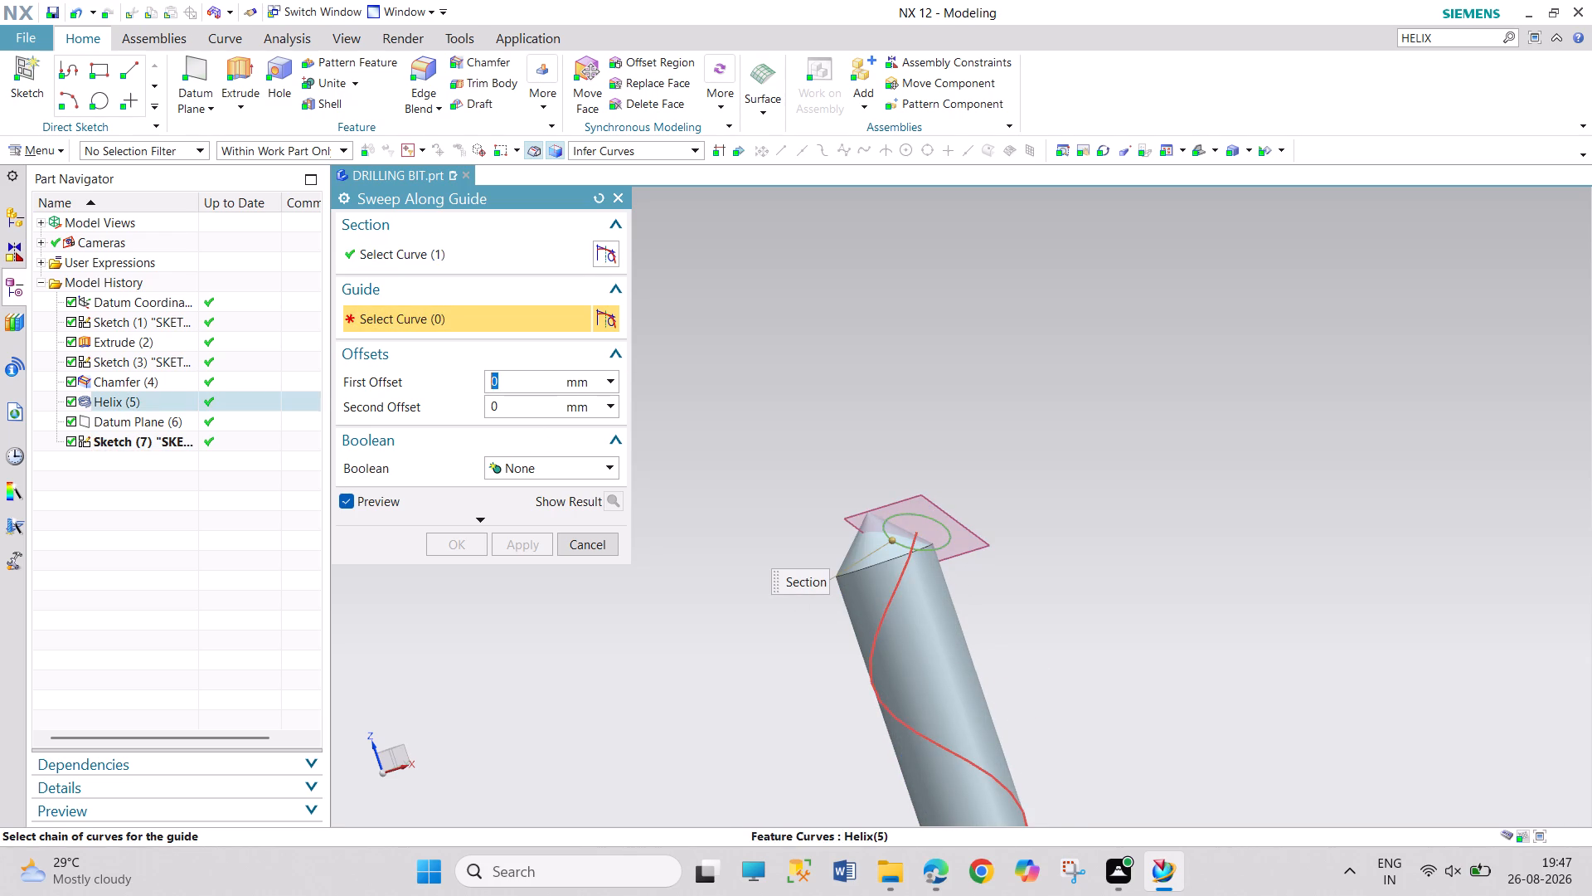
click(882, 616)
scroll(1042, 639, up, 4)
scroll(1036, 630, down, 7)
scroll(1103, 724, down, 5)
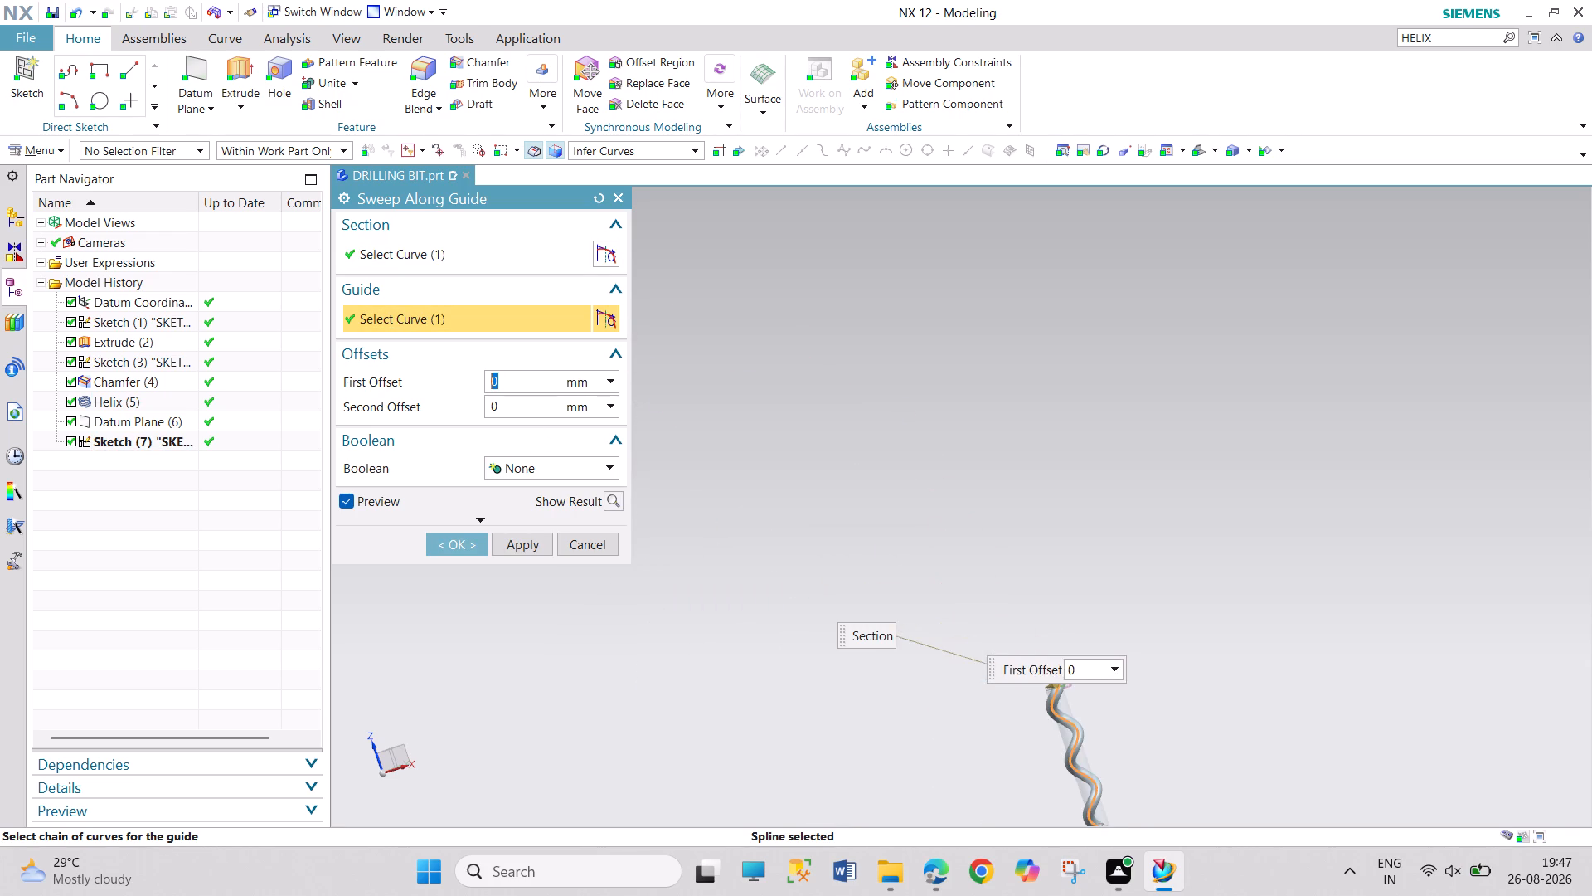
scroll(1079, 802, up, 7)
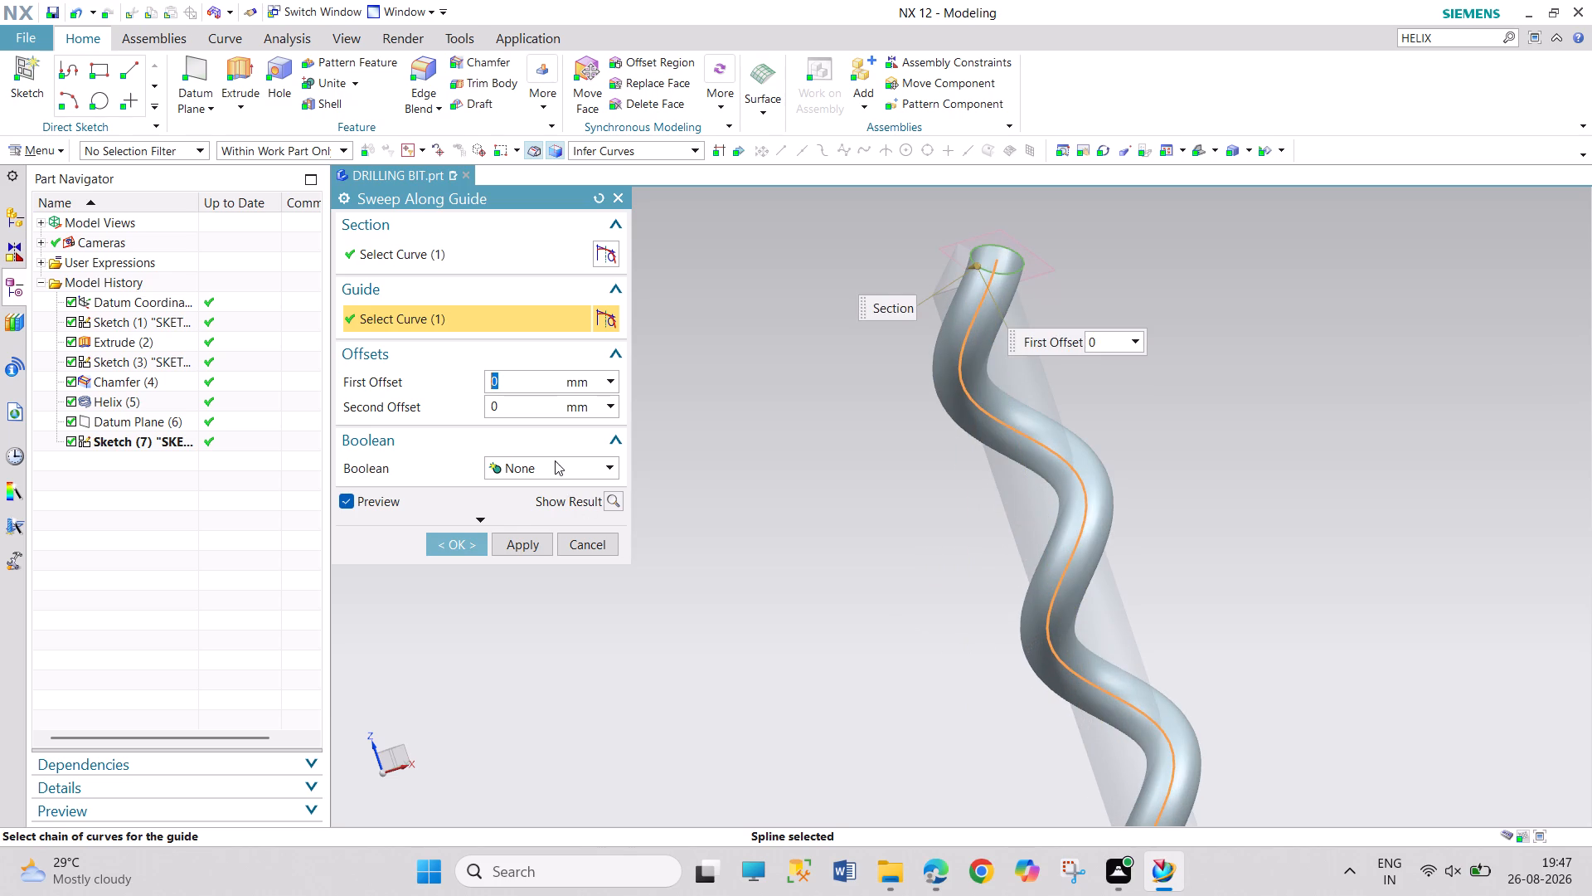
click(555, 460)
click(568, 531)
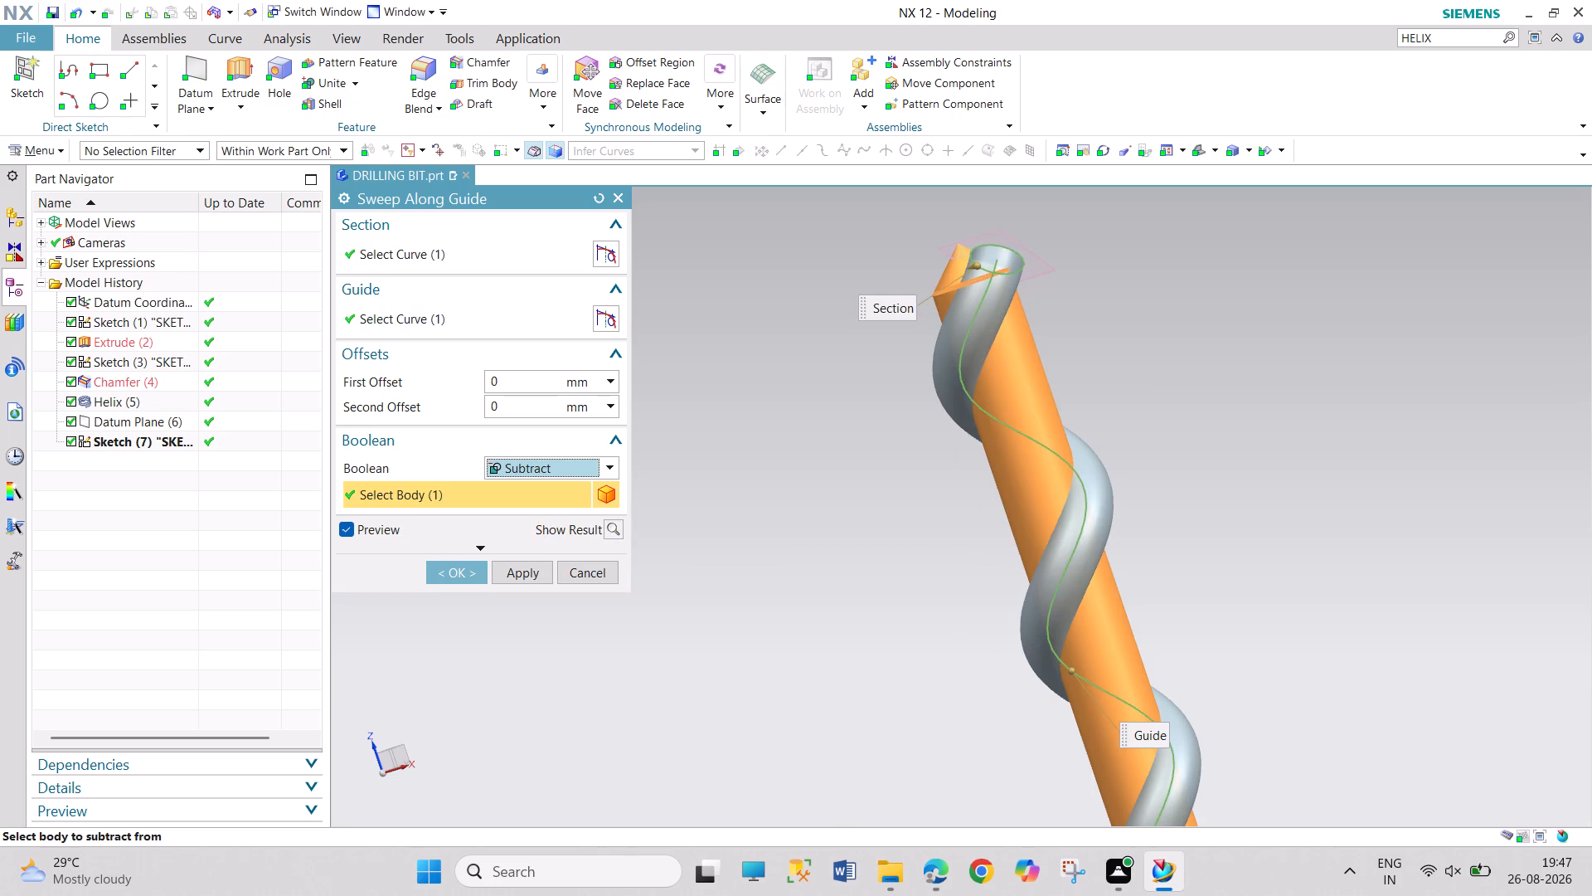
middle_drag(792, 567, 855, 599)
scroll(925, 667, up, 5)
scroll(920, 635, down, 12)
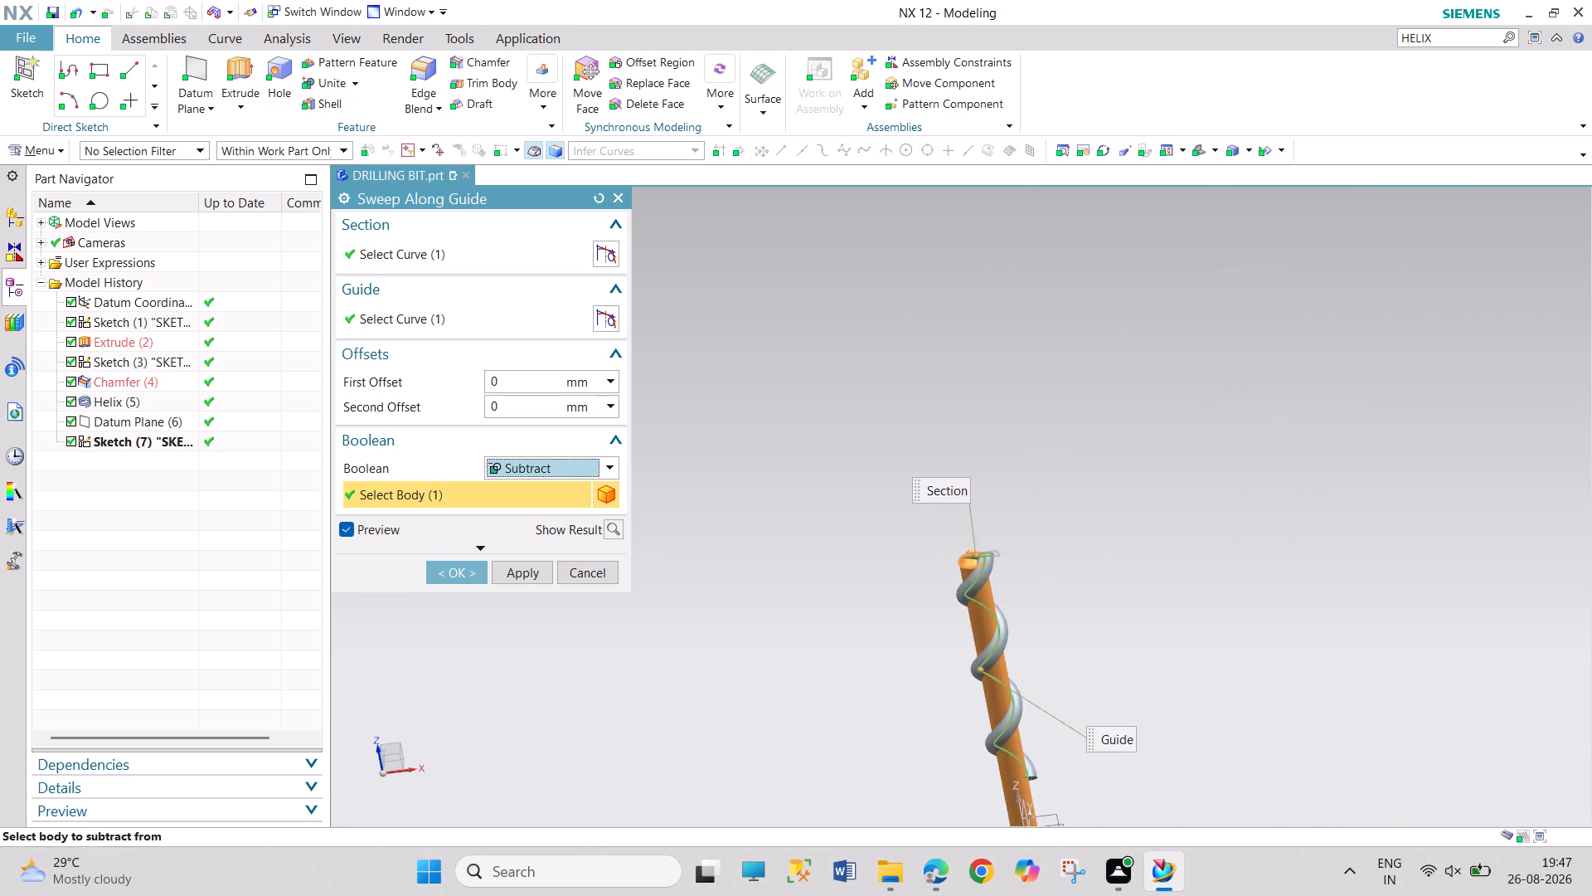
middle_drag(888, 777, 852, 626)
right_drag(888, 777, 852, 626)
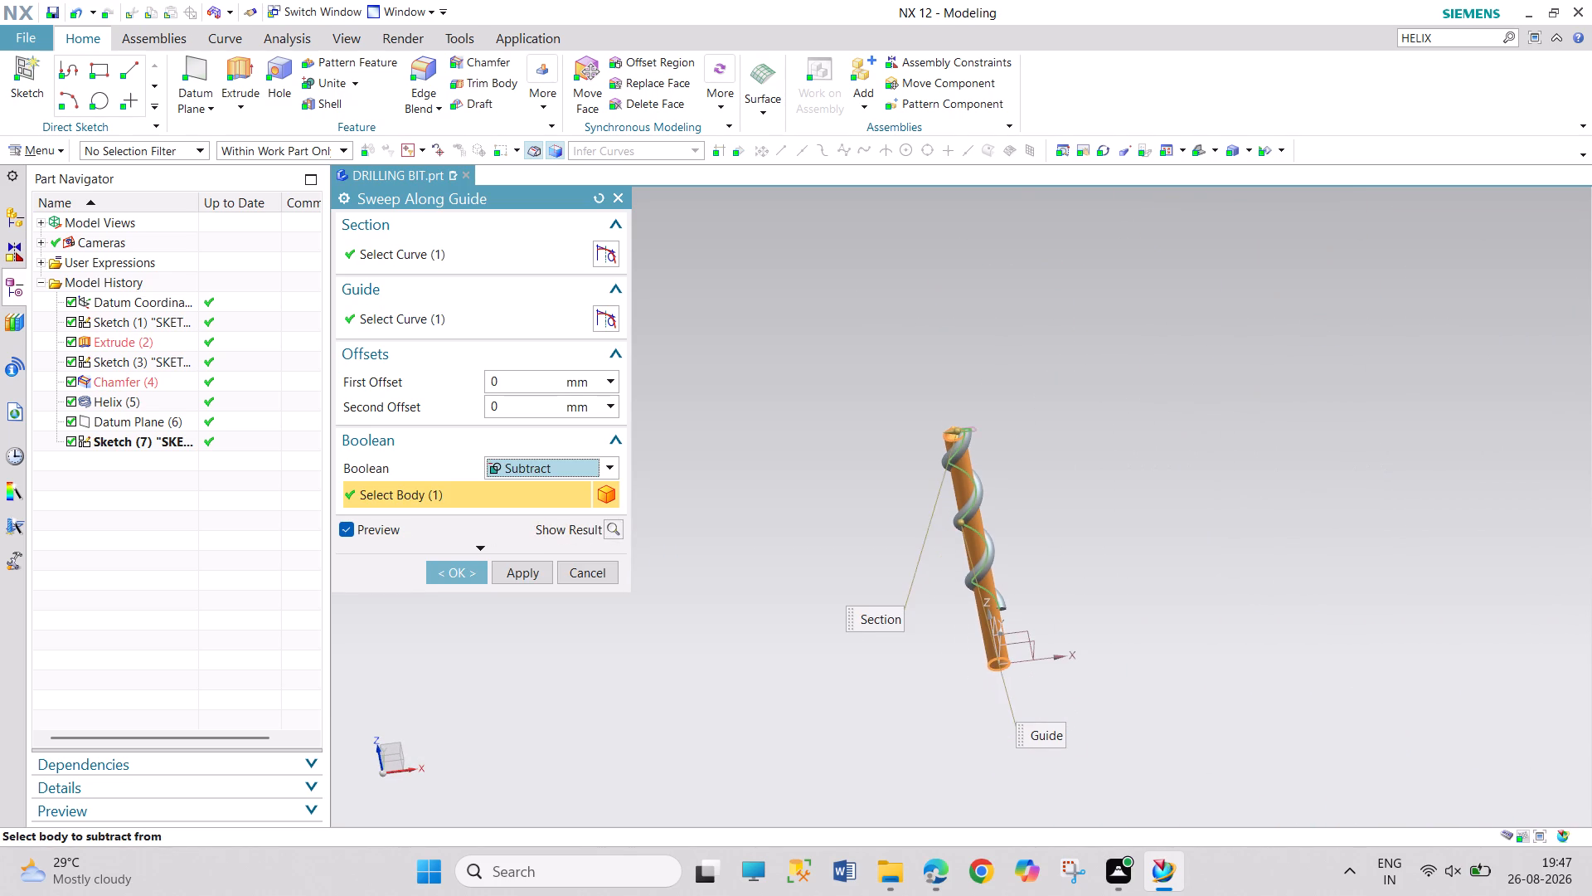
middle_drag(852, 626, 852, 625)
right_drag(852, 626, 856, 616)
scroll(900, 504, up, 2)
scroll(971, 521, up, 4)
scroll(966, 523, down, 2)
click(443, 575)
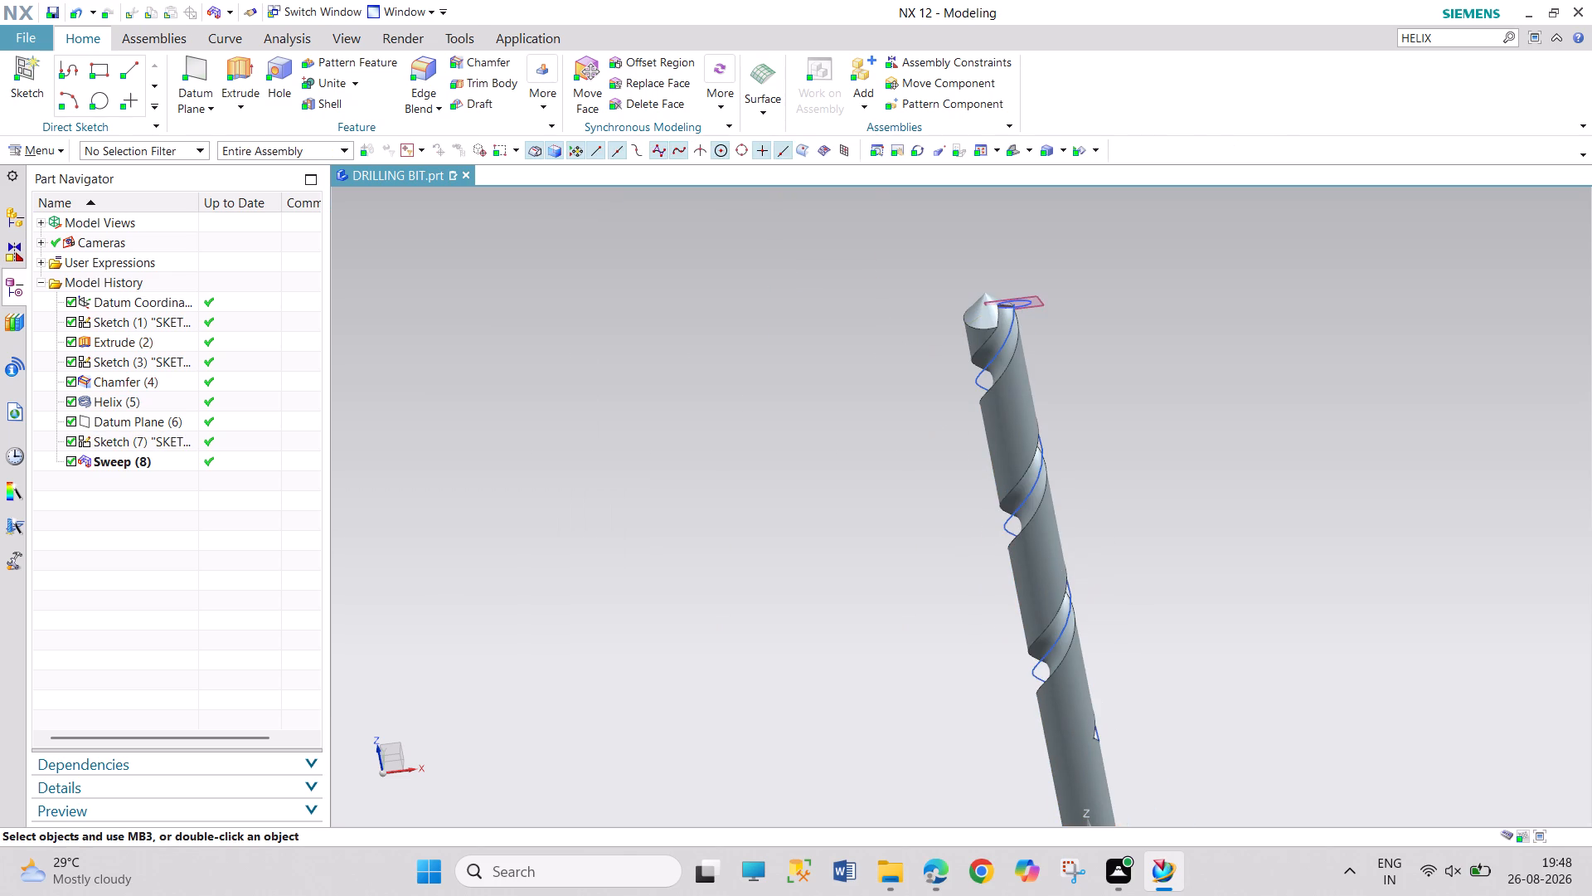
Hide the datum plane at the bit's tip.
middle_drag(1084, 335, 1088, 421)
right_click(1054, 653)
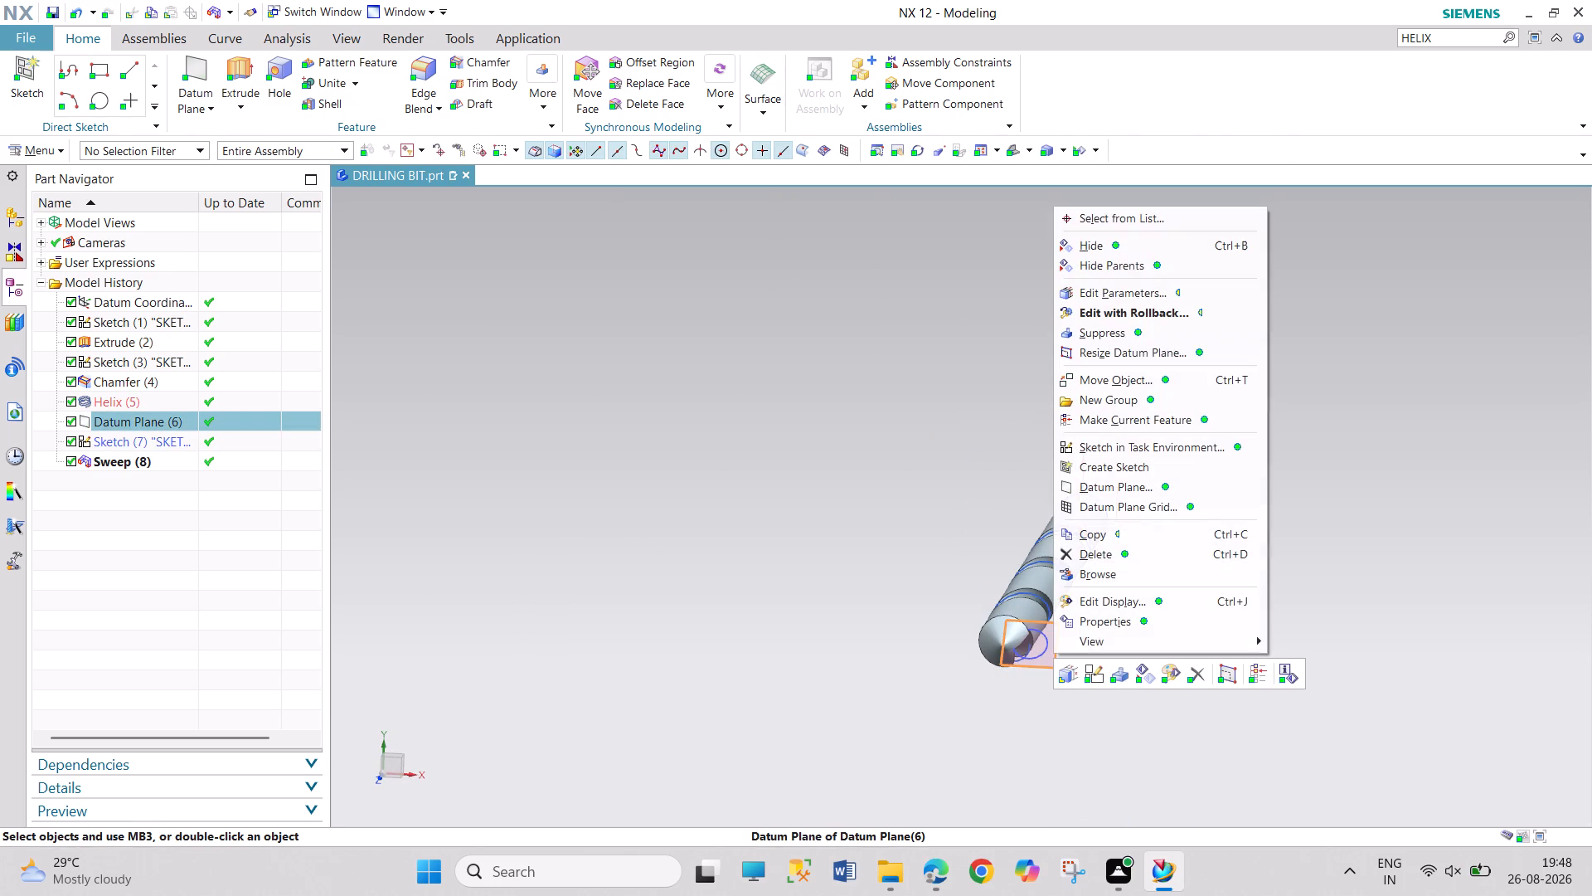
click(1153, 245)
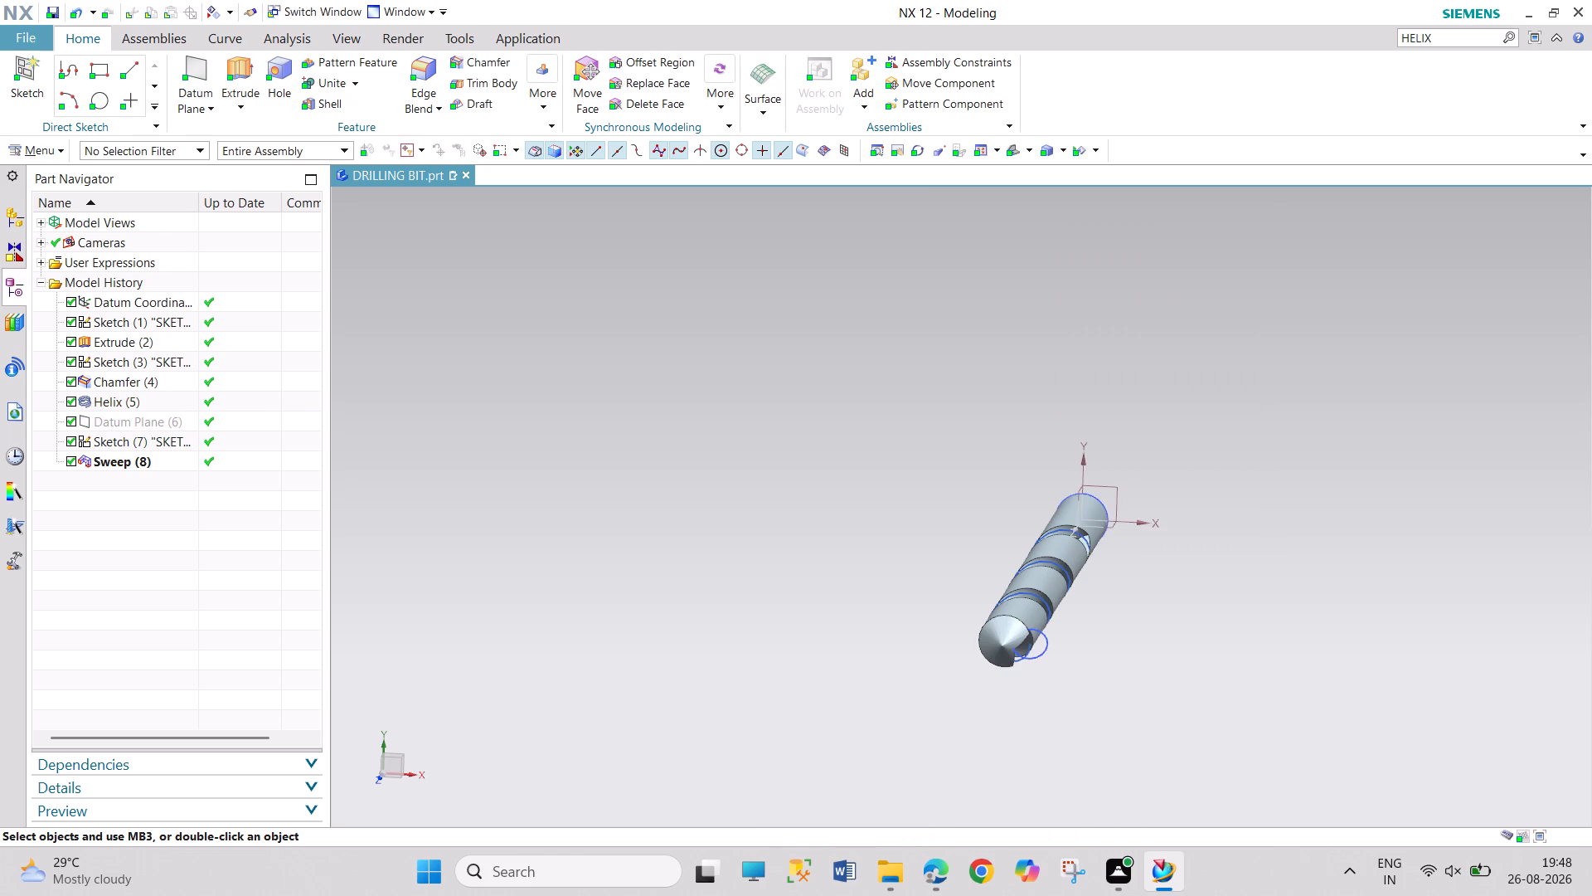
Examine the helical flute along the drill bit from the tip to the plain shank end.
scroll(1098, 682, down, 2)
scroll(1075, 684, up, 4)
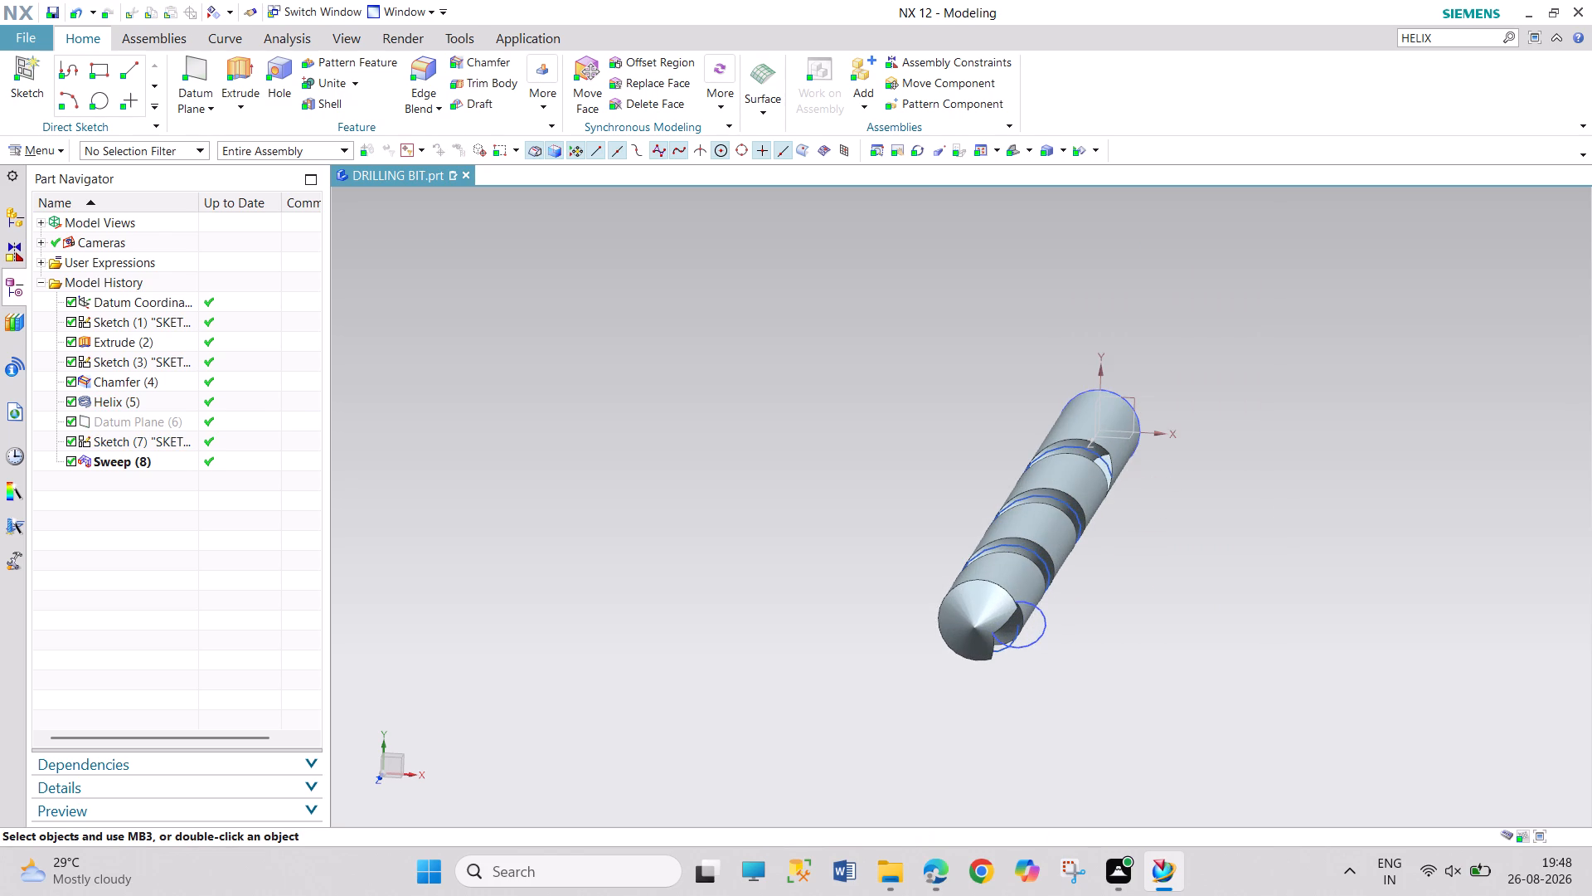
middle_drag(865, 673, 879, 600)
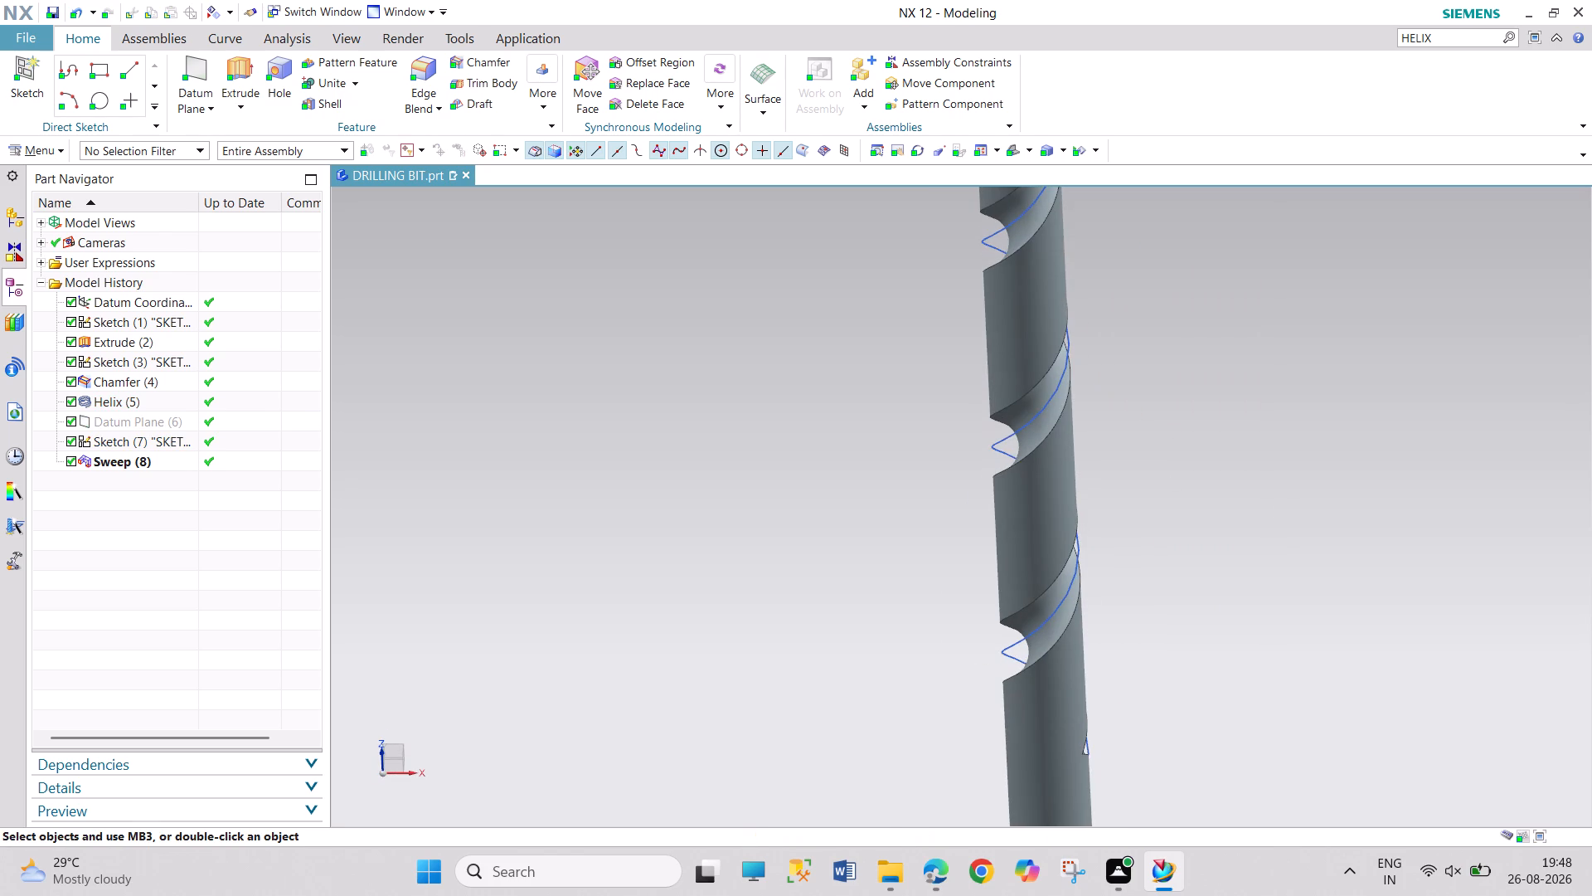
scroll(900, 620, up, 5)
scroll(900, 620, down, 10)
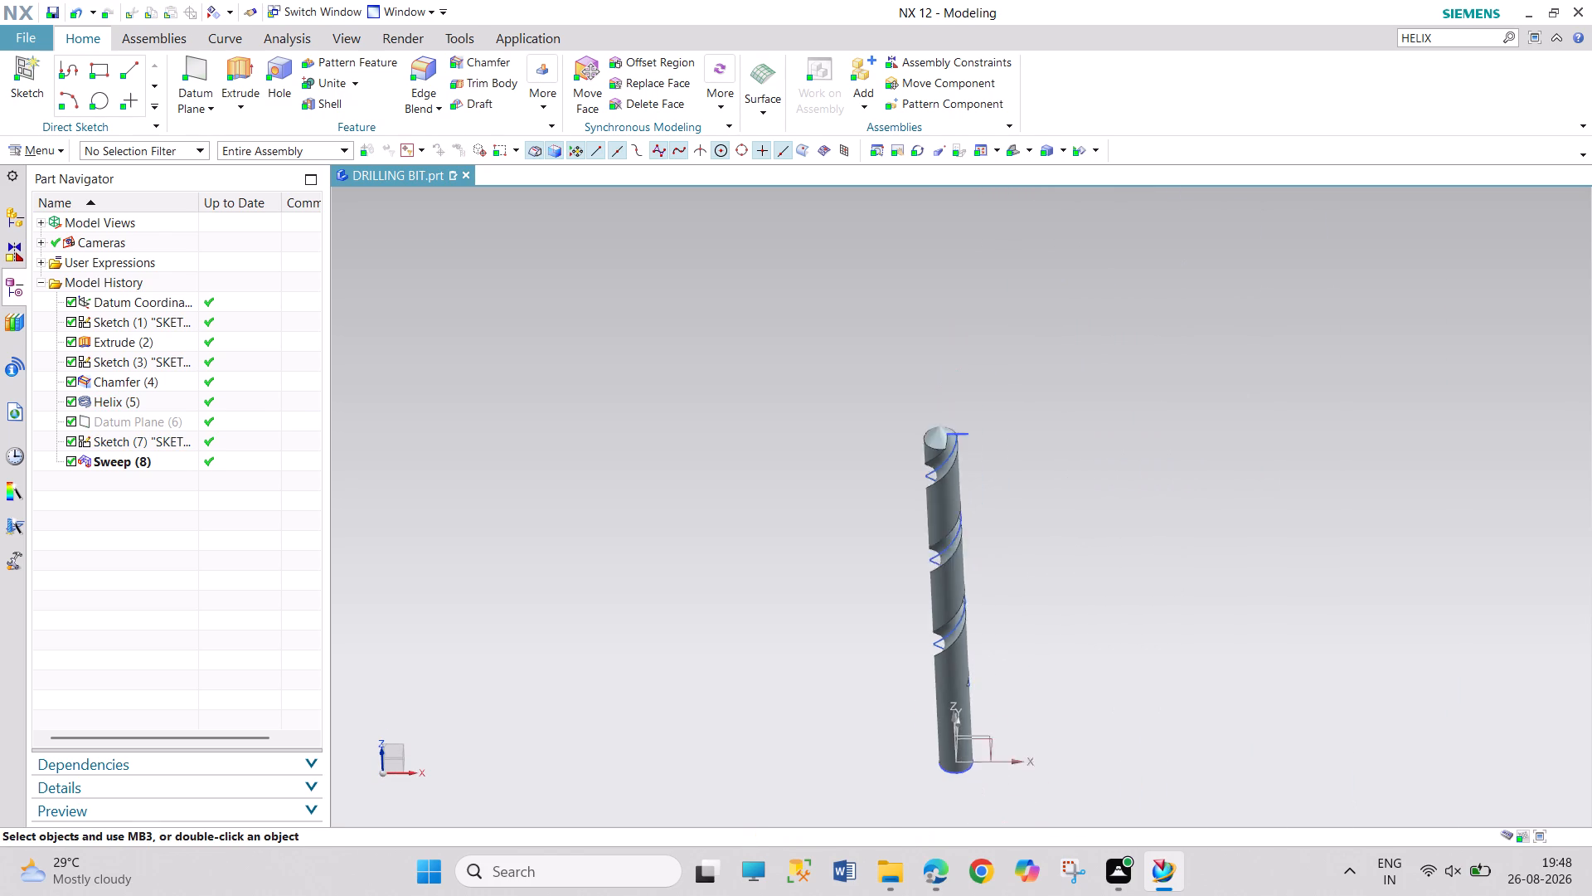
scroll(884, 658, down, 1)
scroll(929, 752, up, 5)
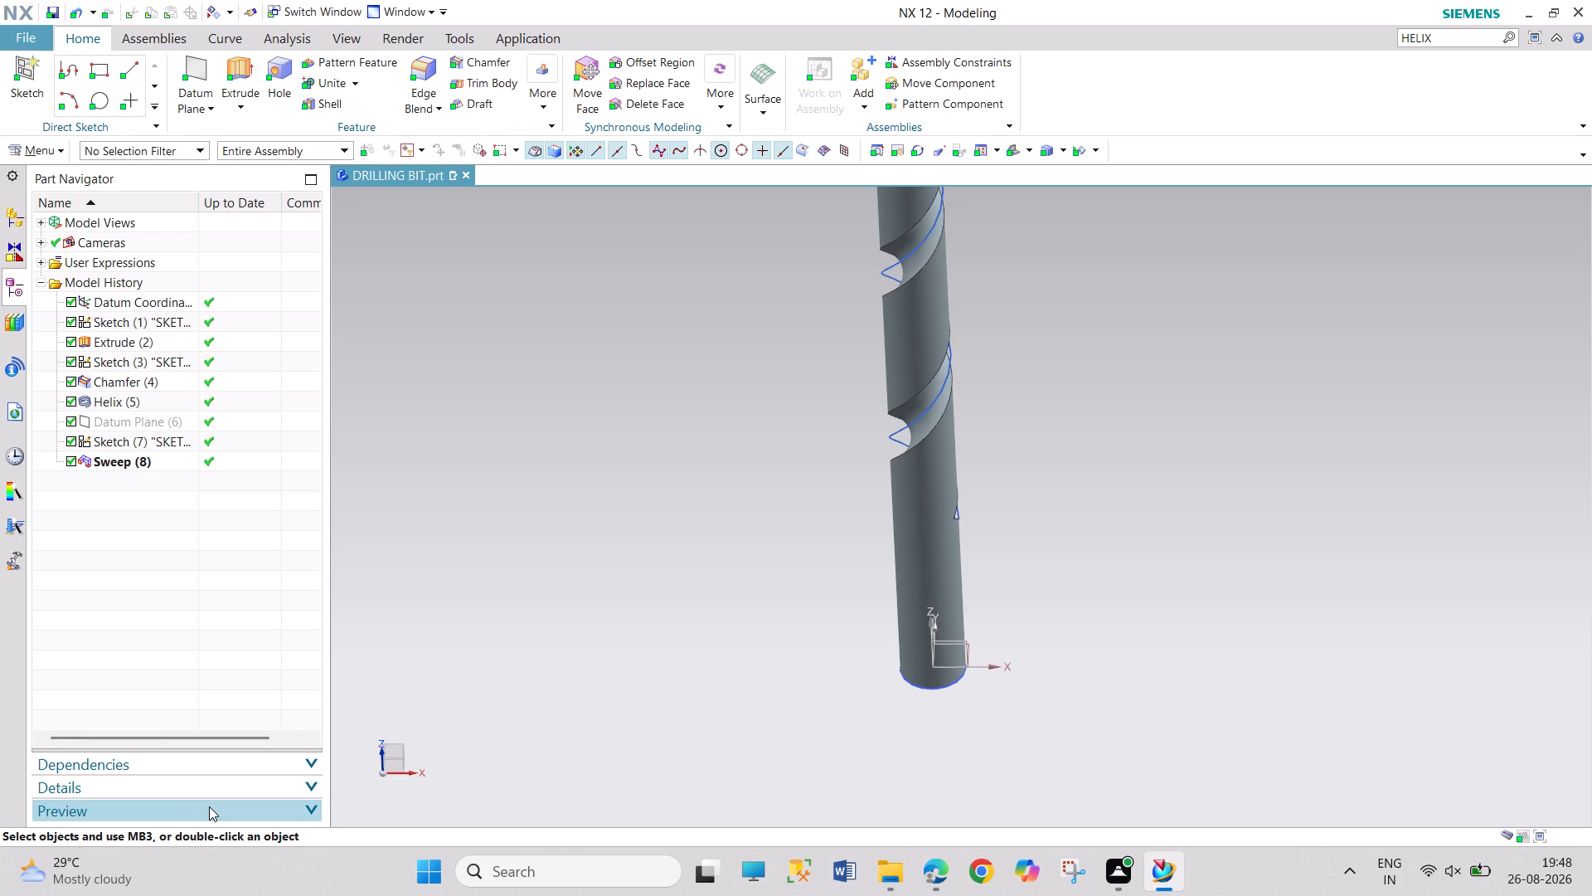
Create a sketch in the task environment on the XZ plane of the datum coordinate system.
click(41, 155)
click(82, 228)
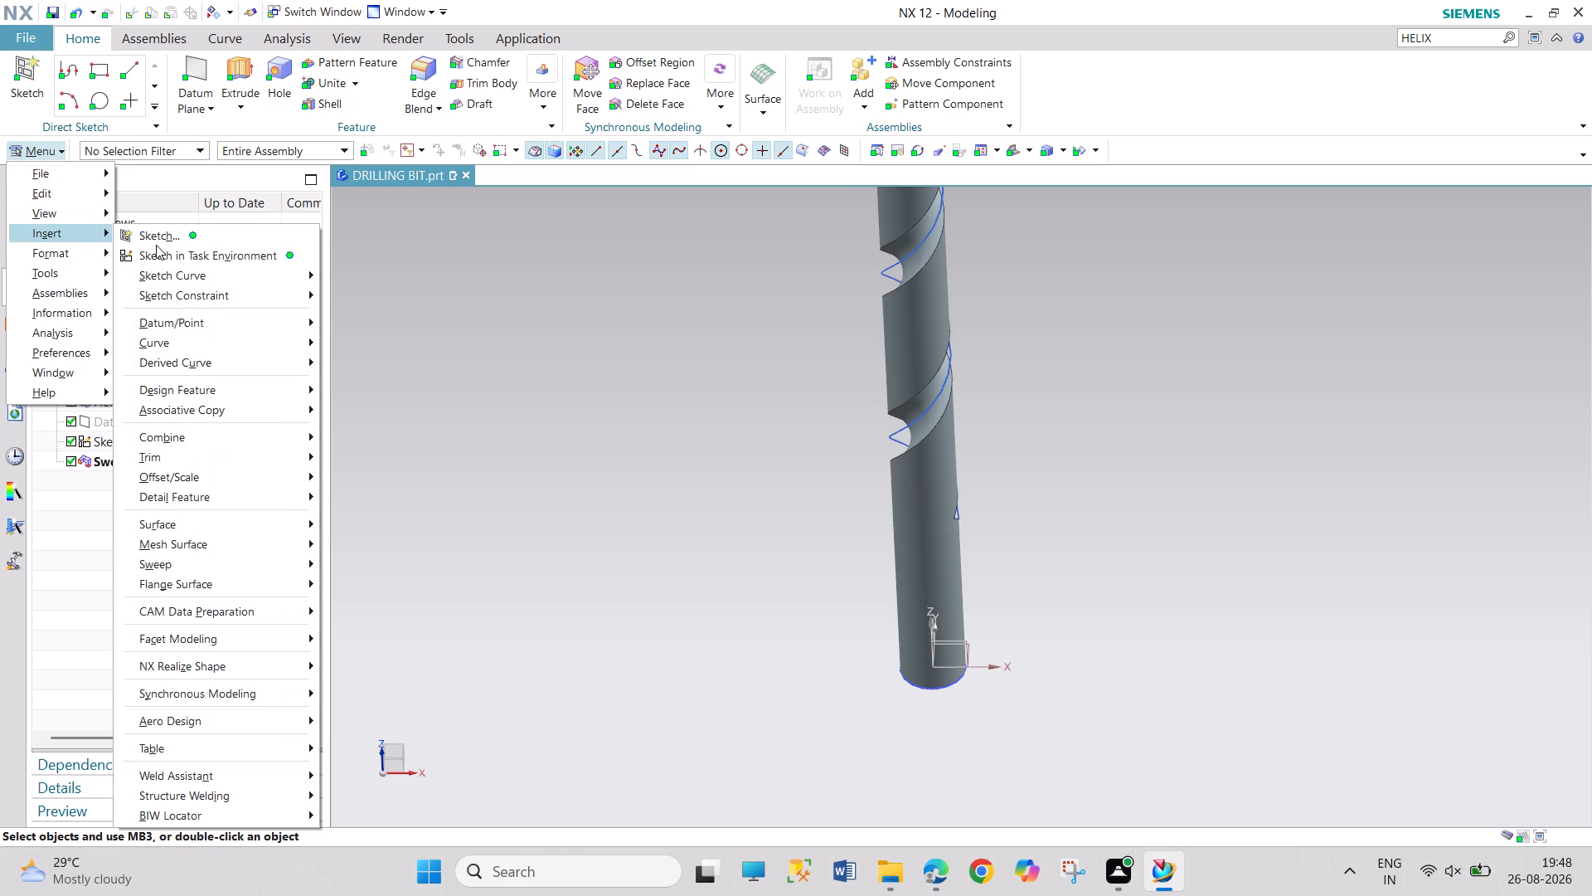
click(170, 254)
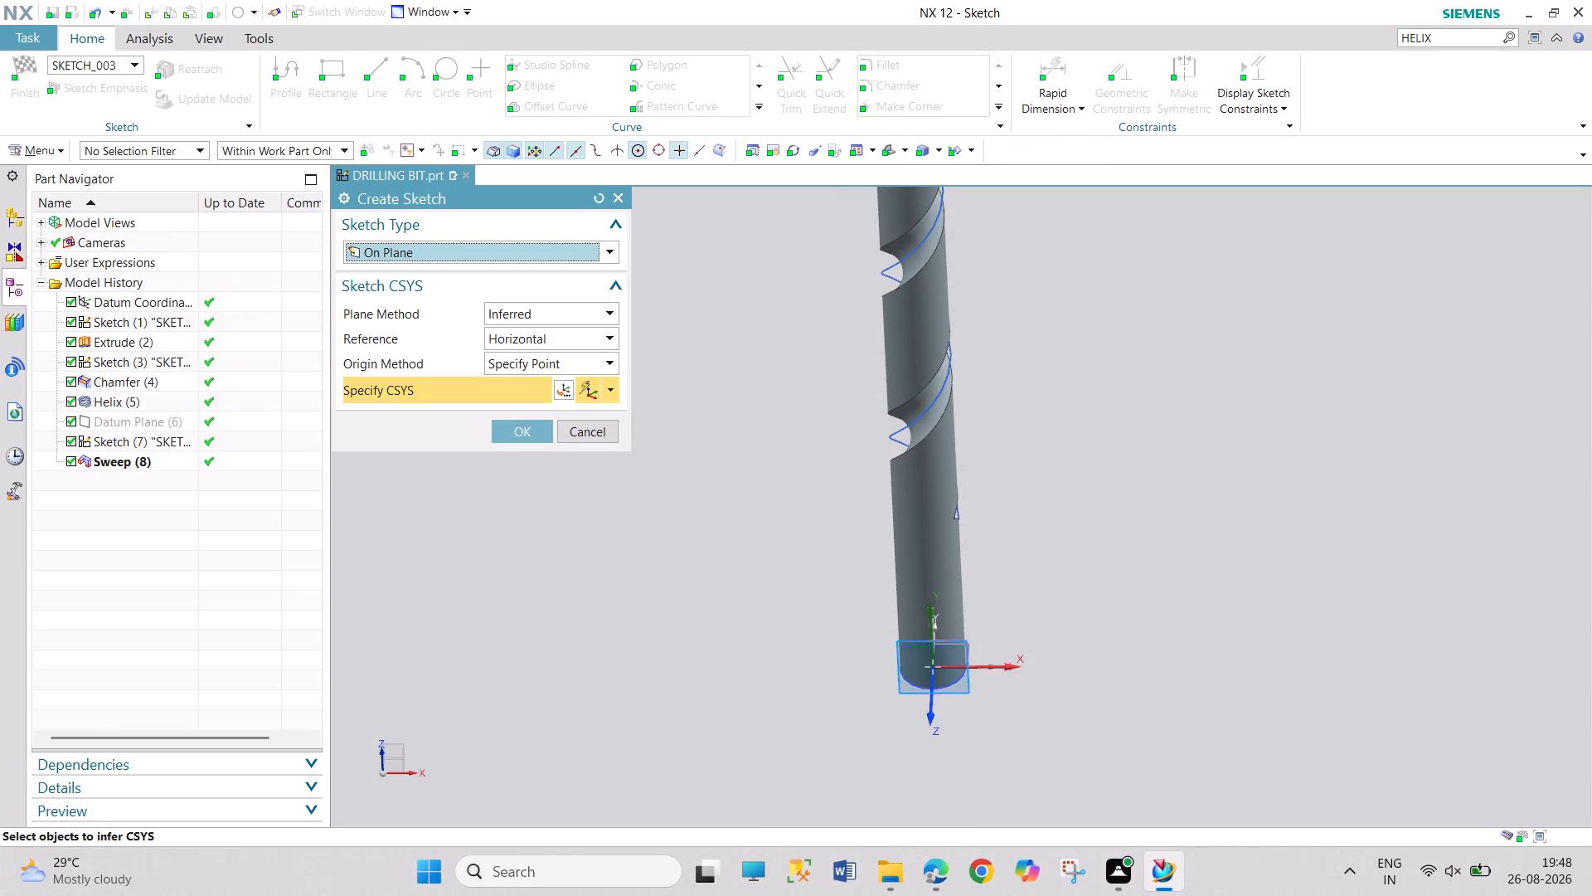
click(961, 634)
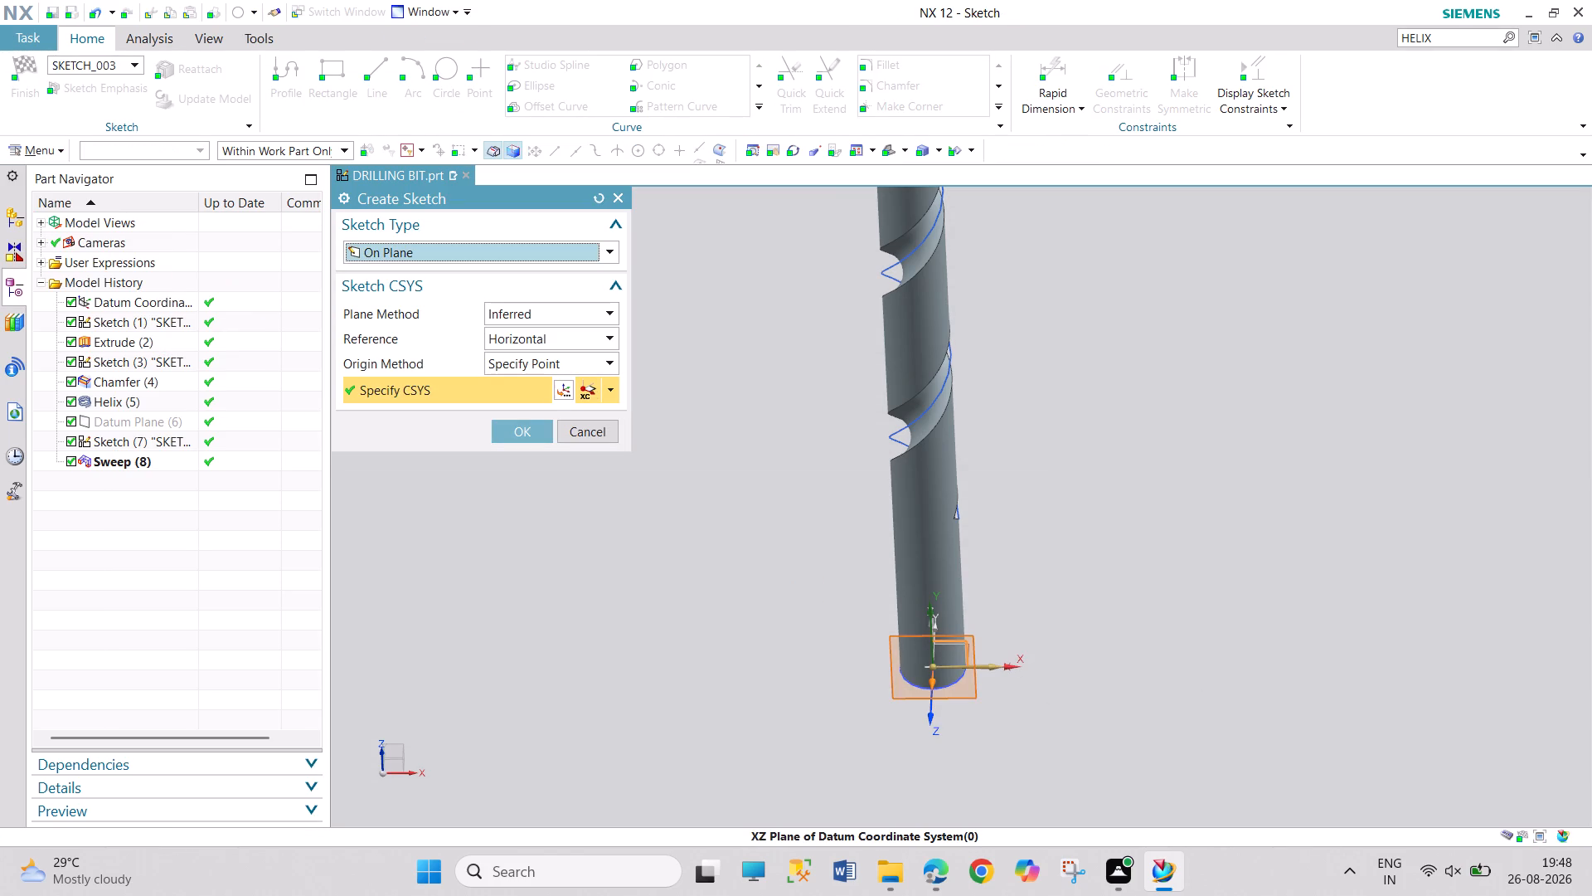
click(529, 437)
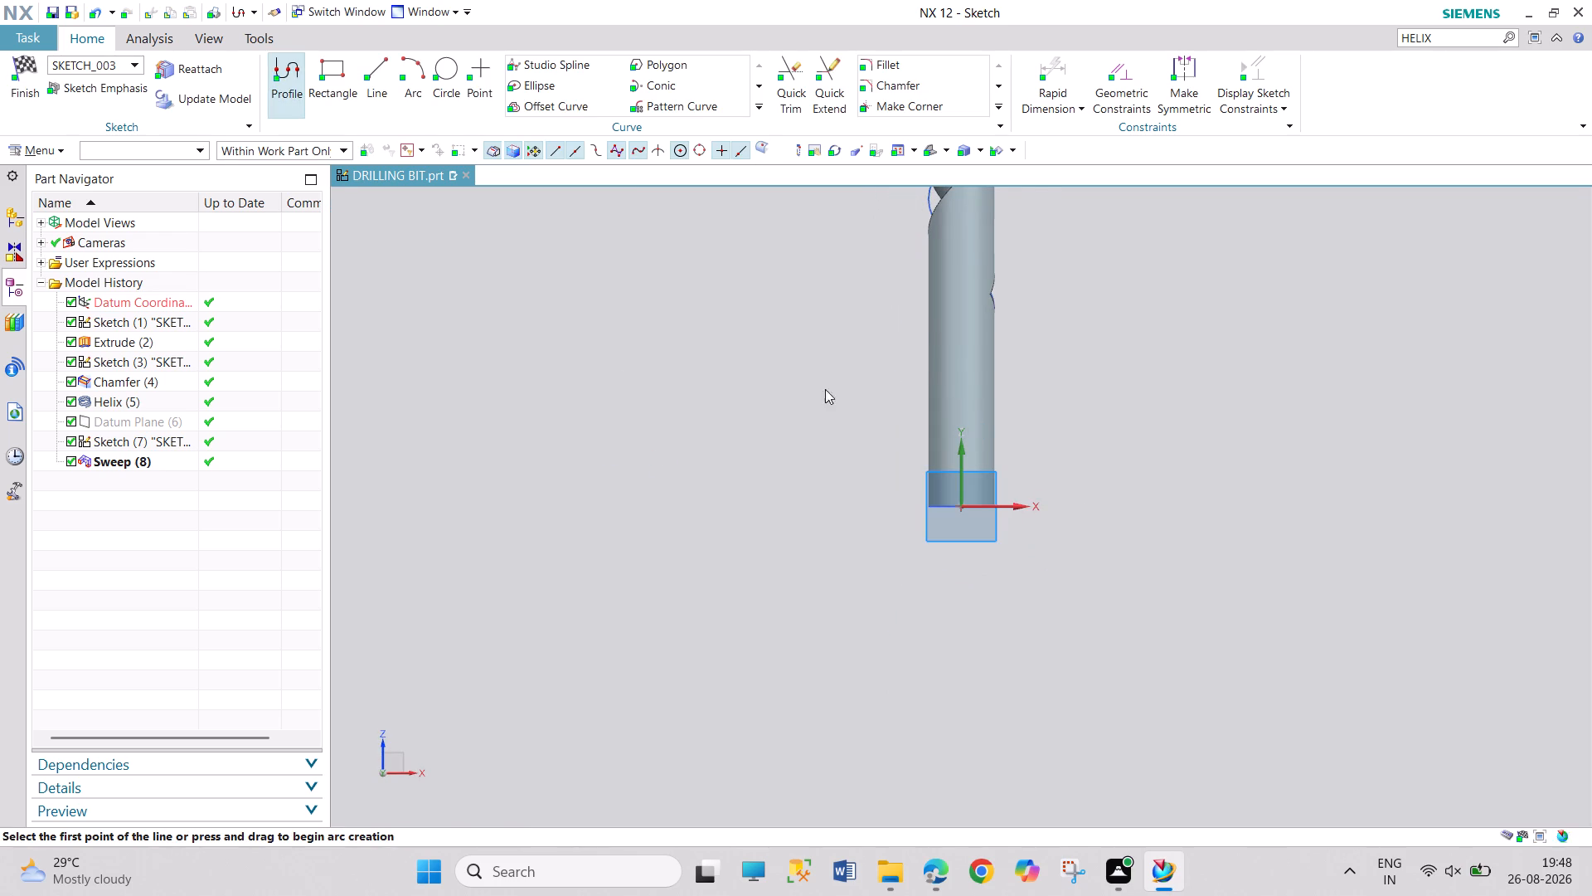
Sketch a rectangle about 13 mm wide and 15 mm high around the shank end, with its lower edge on the X axis.
click(338, 81)
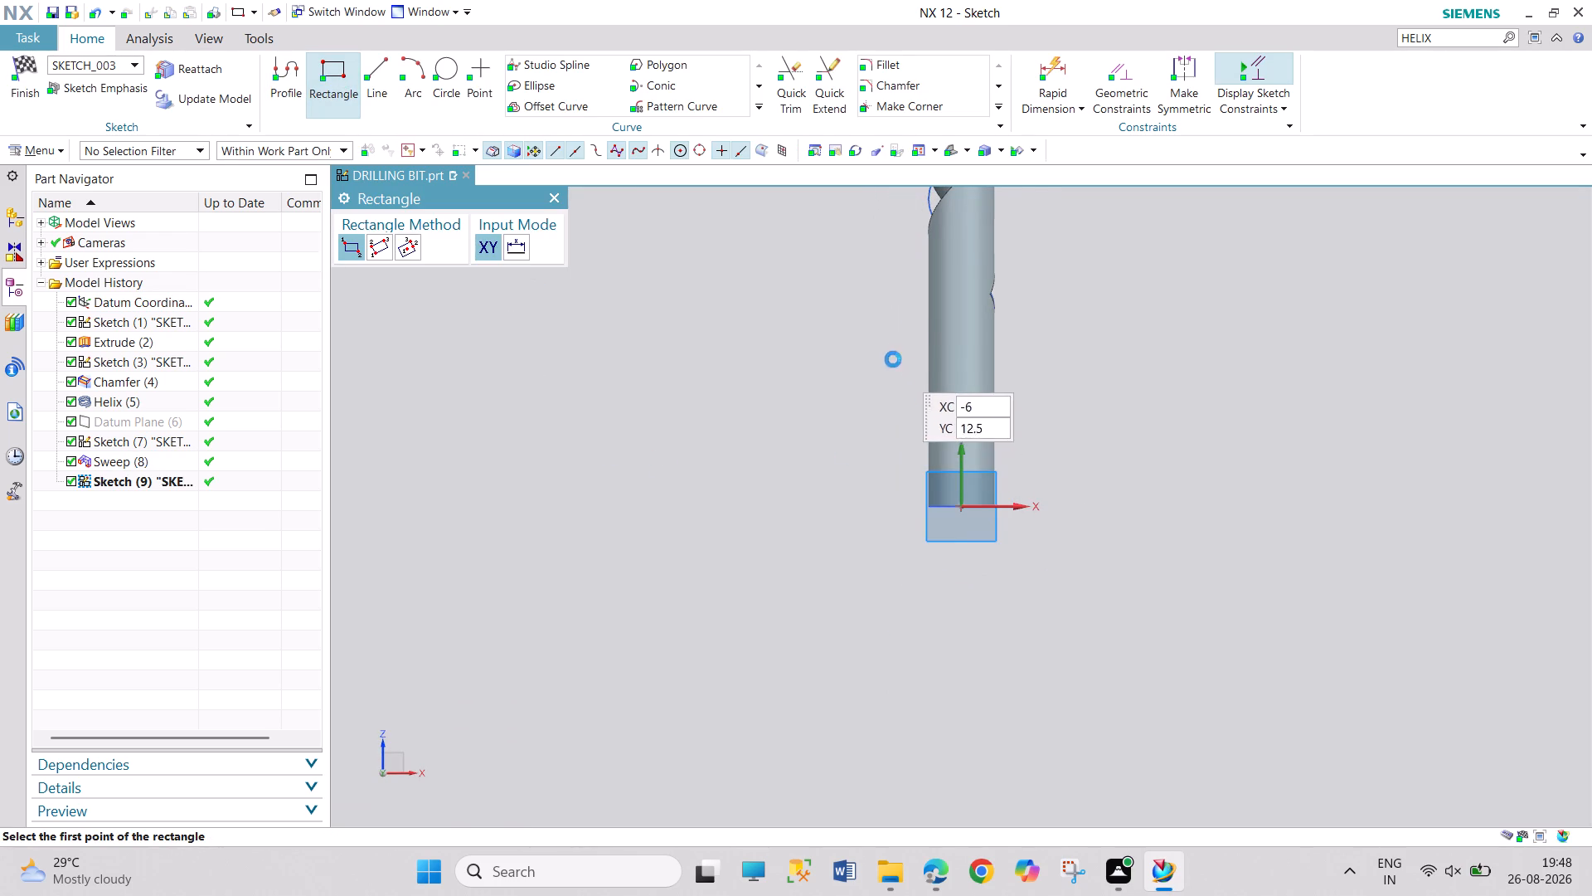
drag(889, 343, 905, 360)
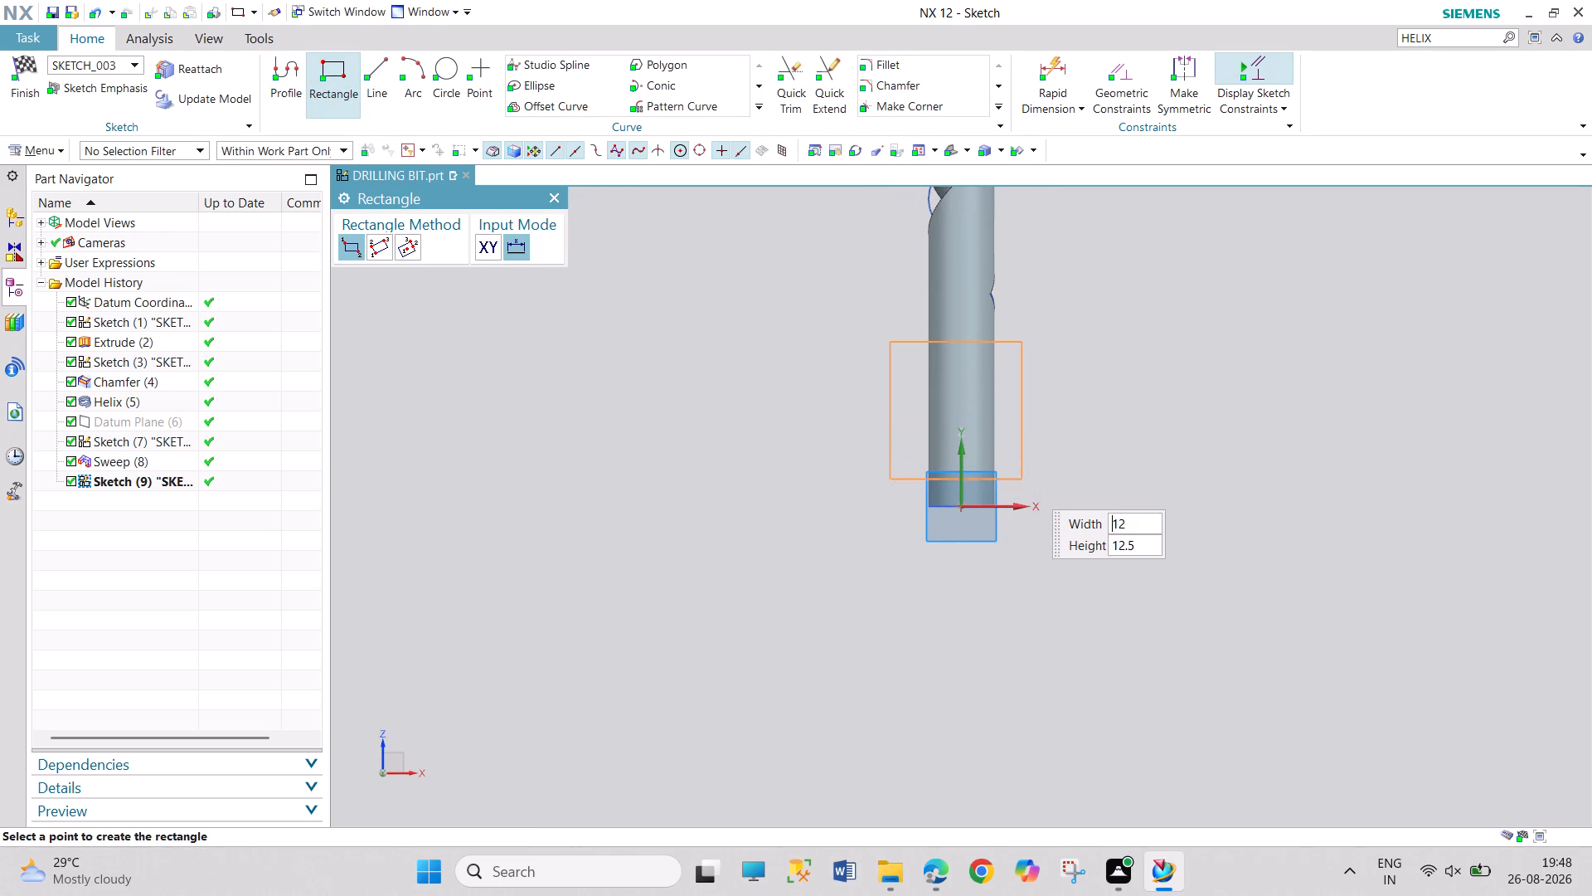
click(1032, 509)
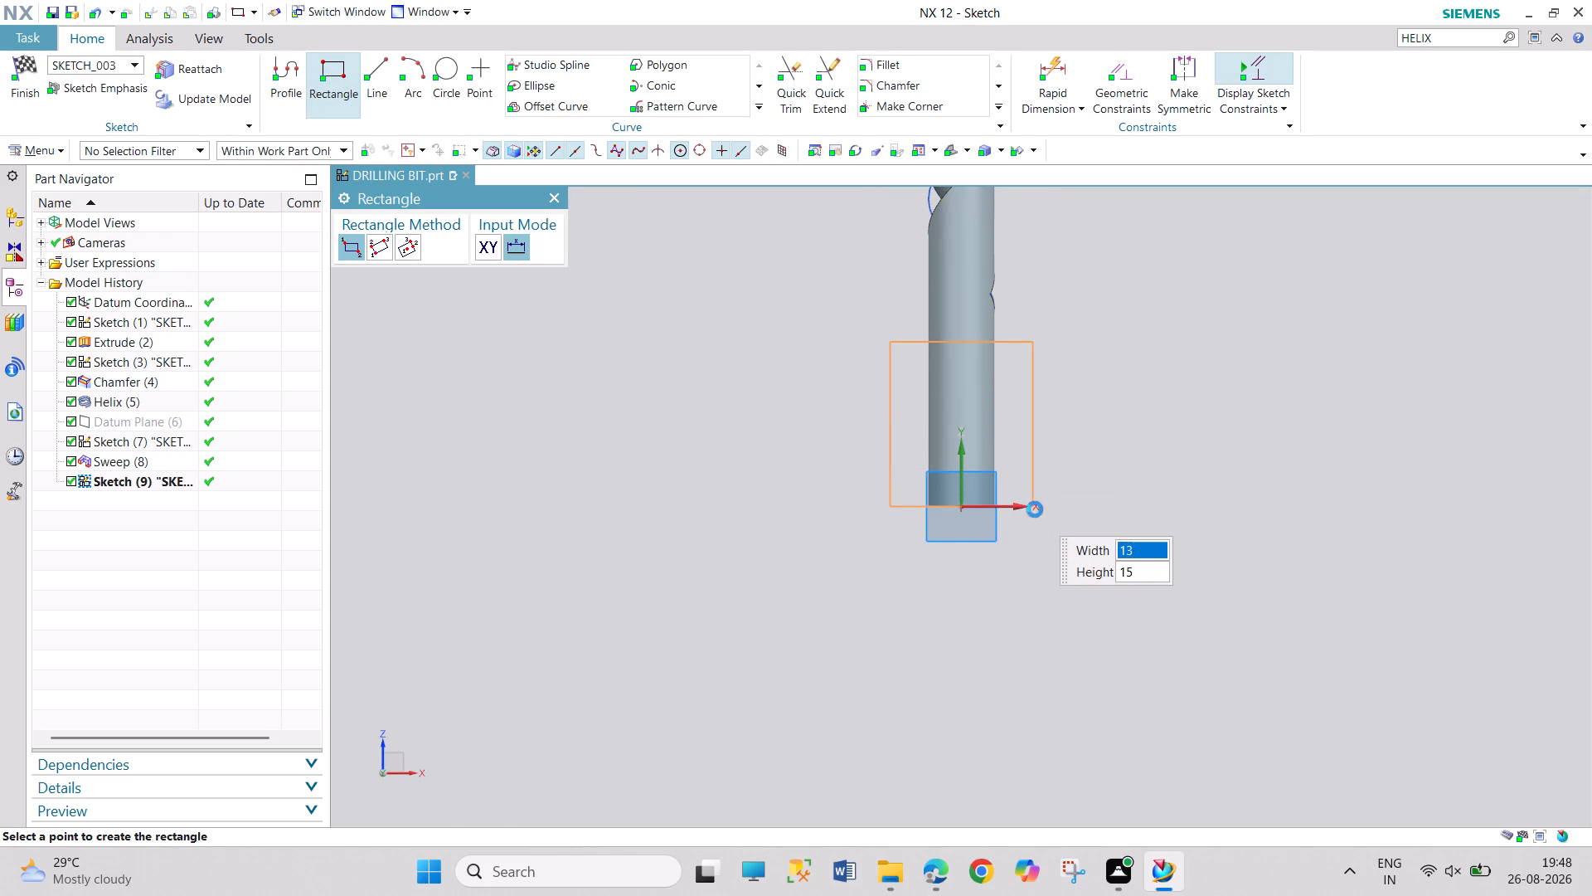
key(Escape)
key(Escape)
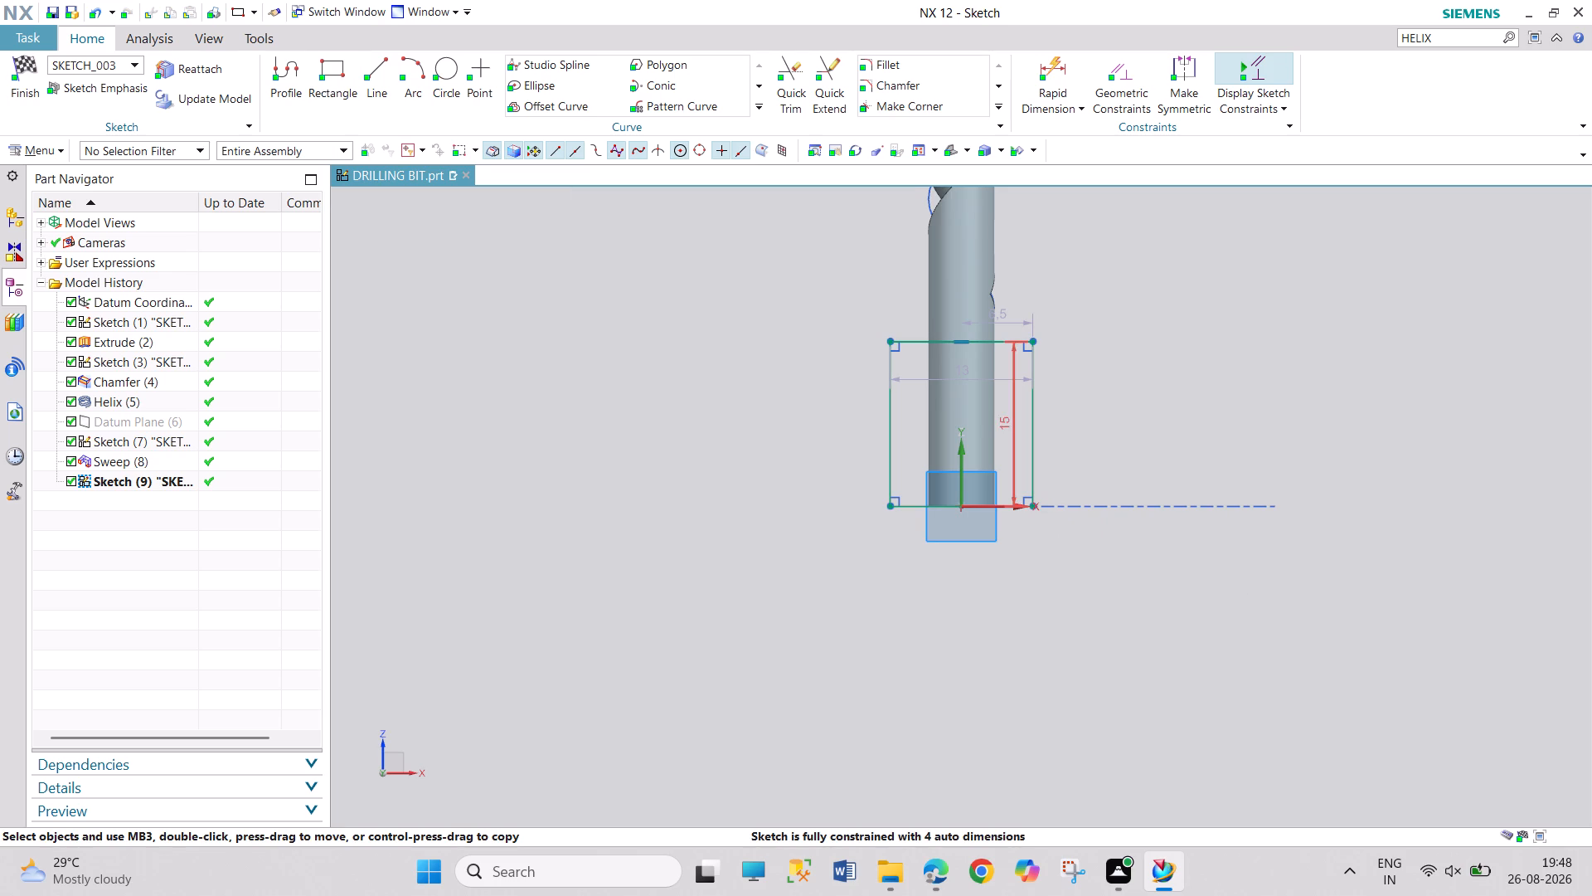
Move the rectangle's height dimension outside the profile and set it to 18 mm.
drag(1008, 420, 1094, 436)
double_click(1091, 429)
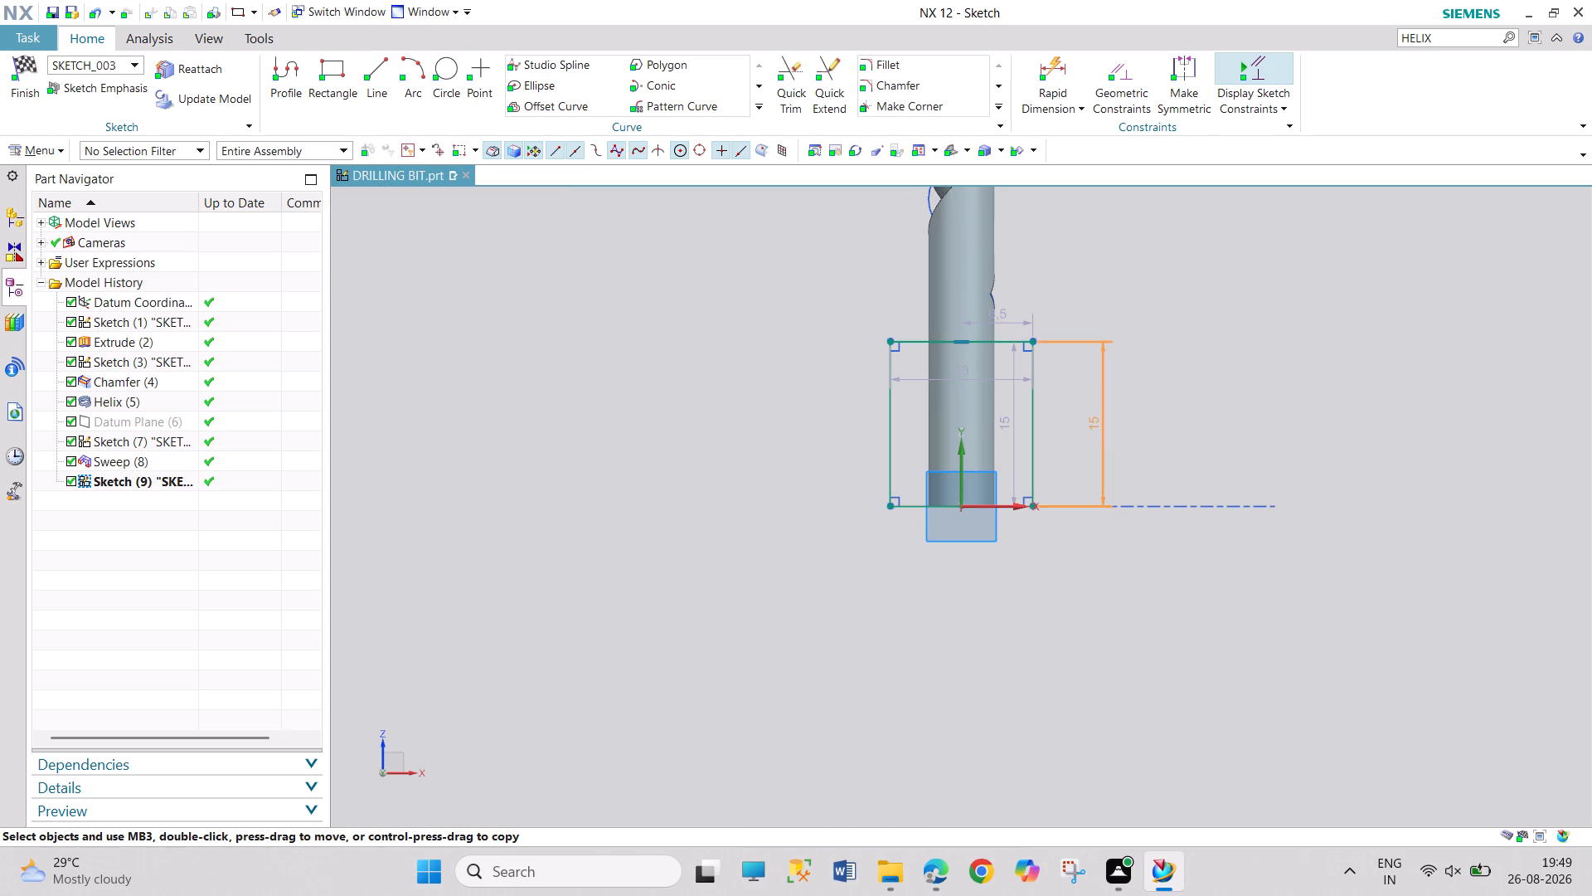
text(18)
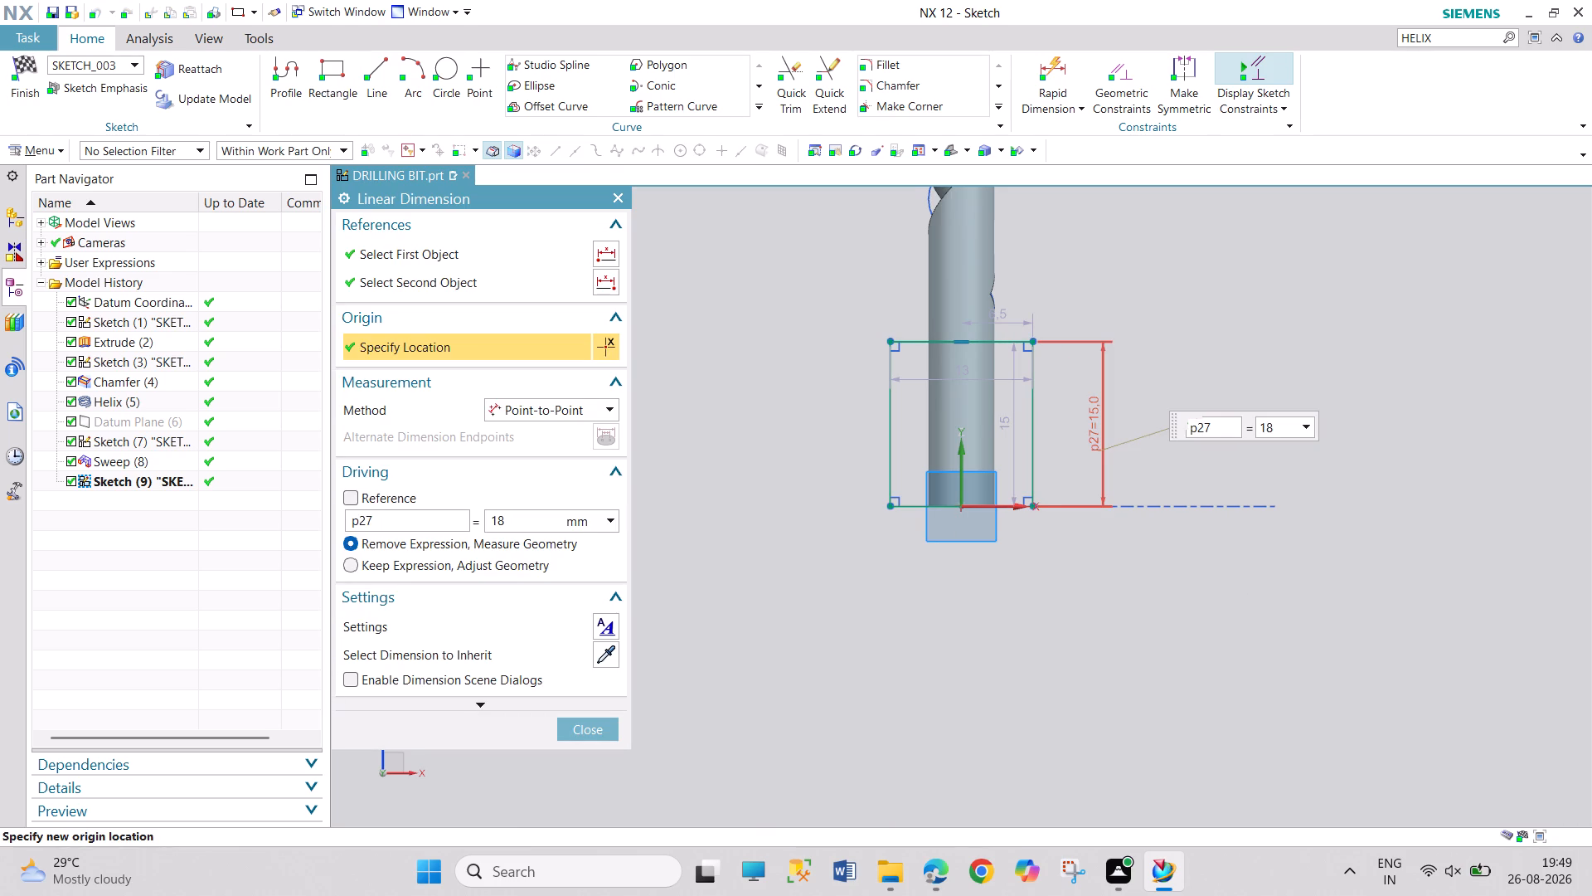
key(Return)
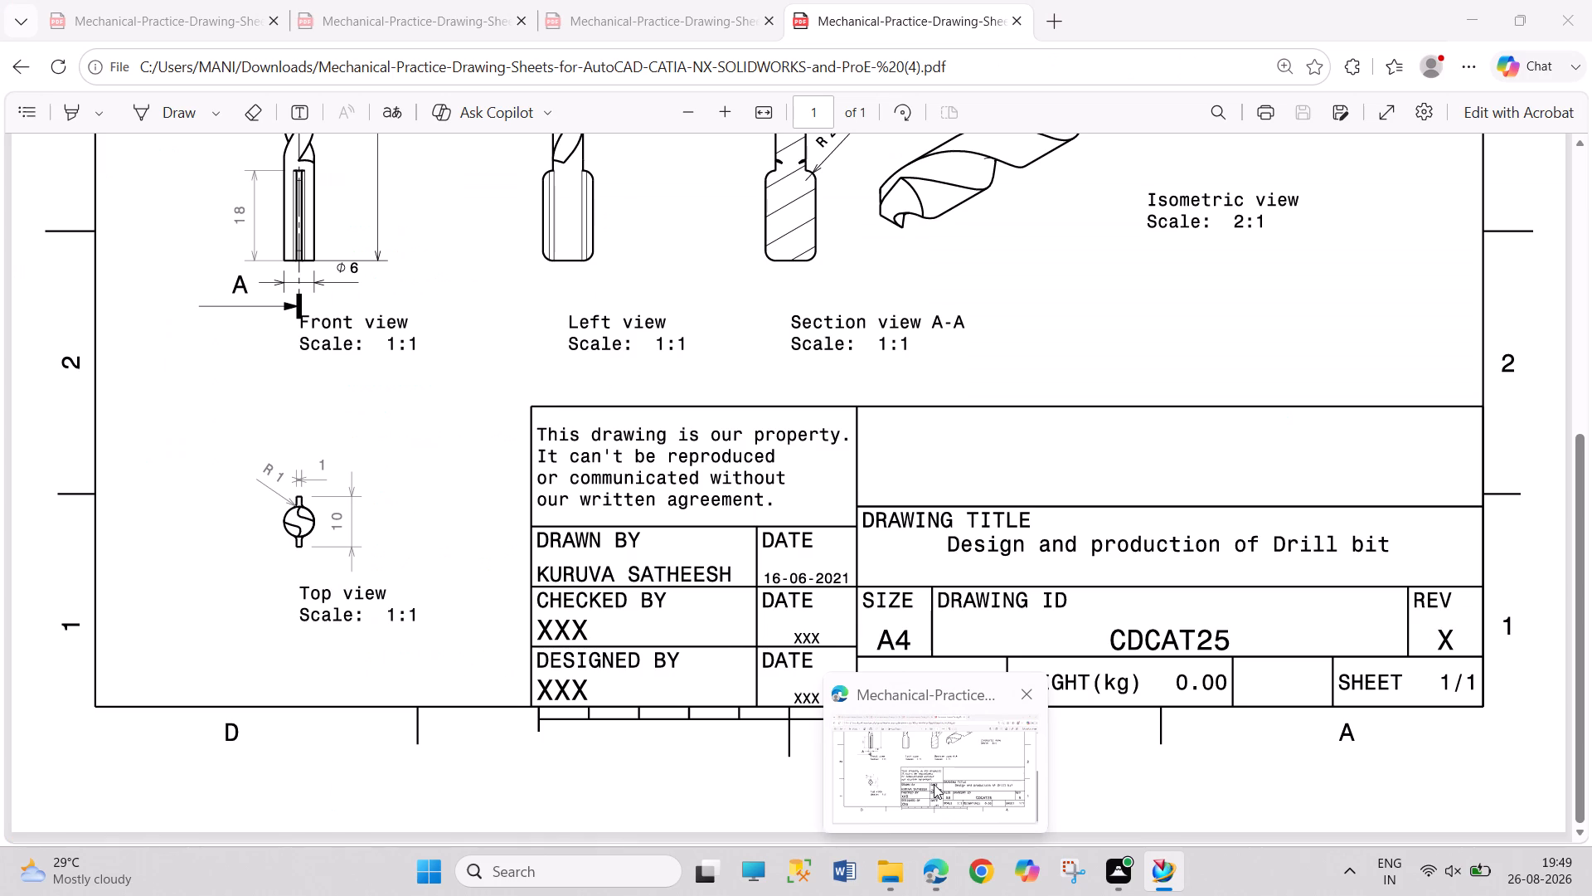
Check the shank dimensions on the drill bit drawing PDF in Edge, and return to the NX sketch.
click(934, 784)
scroll(813, 621, up, 3)
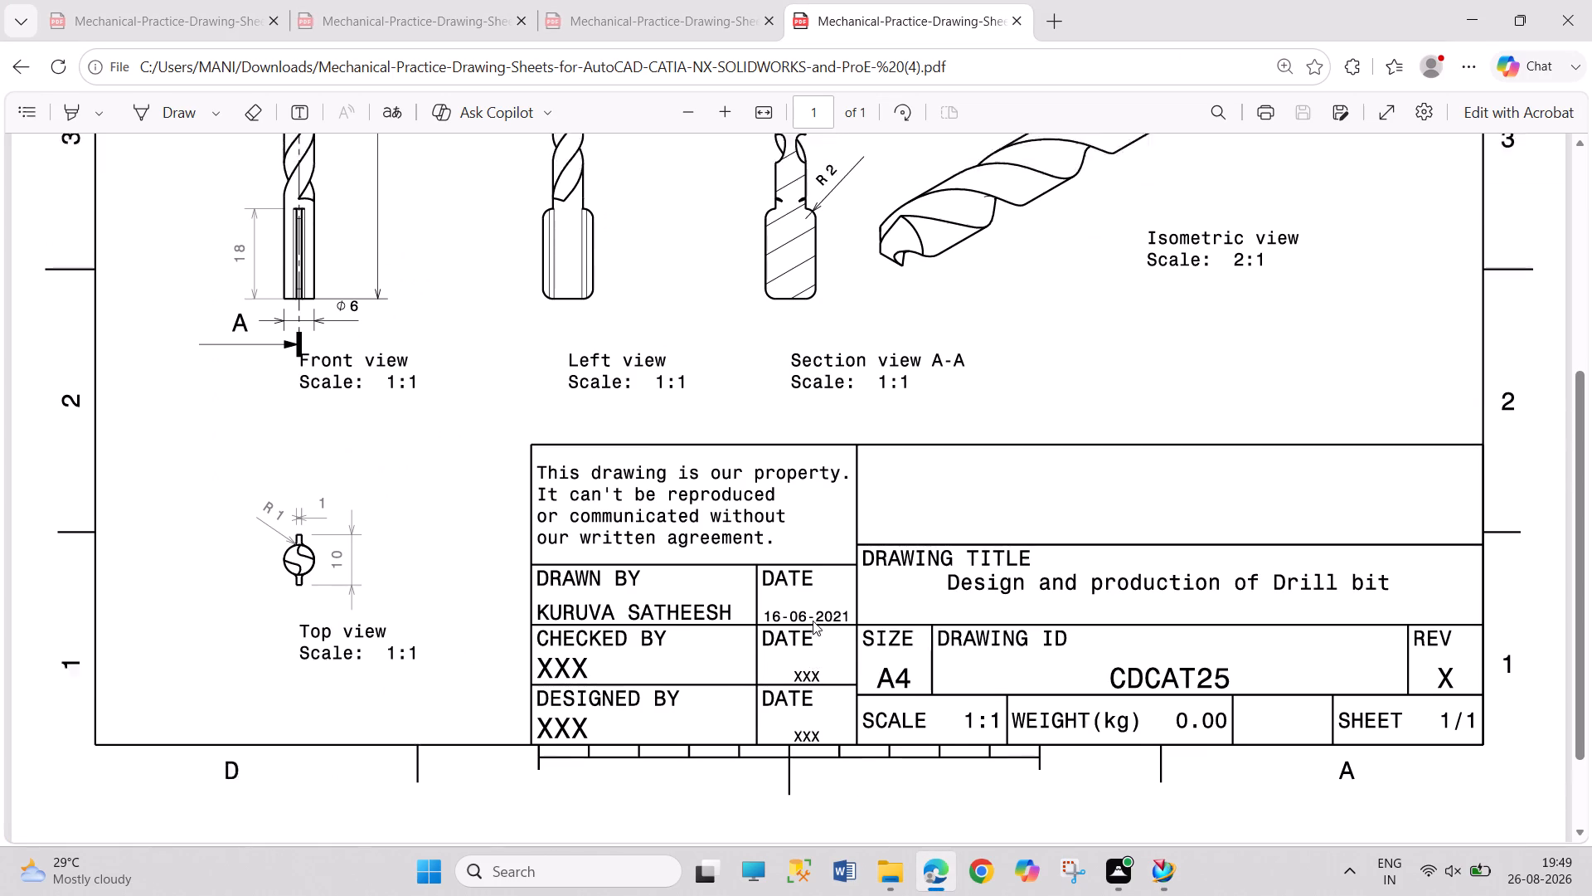
scroll(813, 621, up, 1)
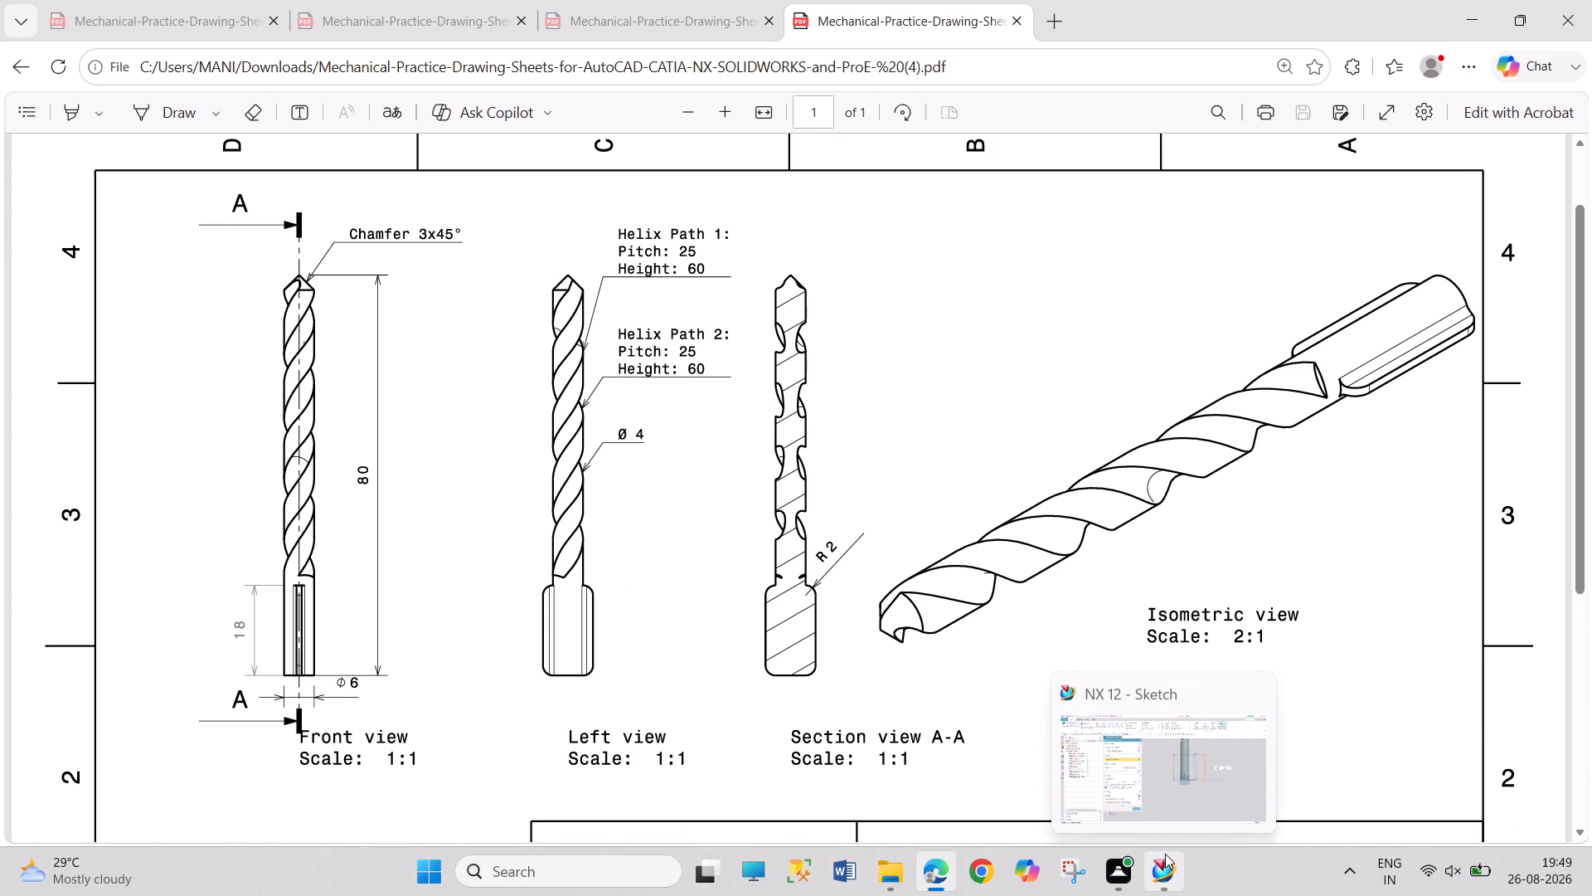
scroll(606, 509, down, 3)
scroll(606, 509, up, 3)
click(1164, 792)
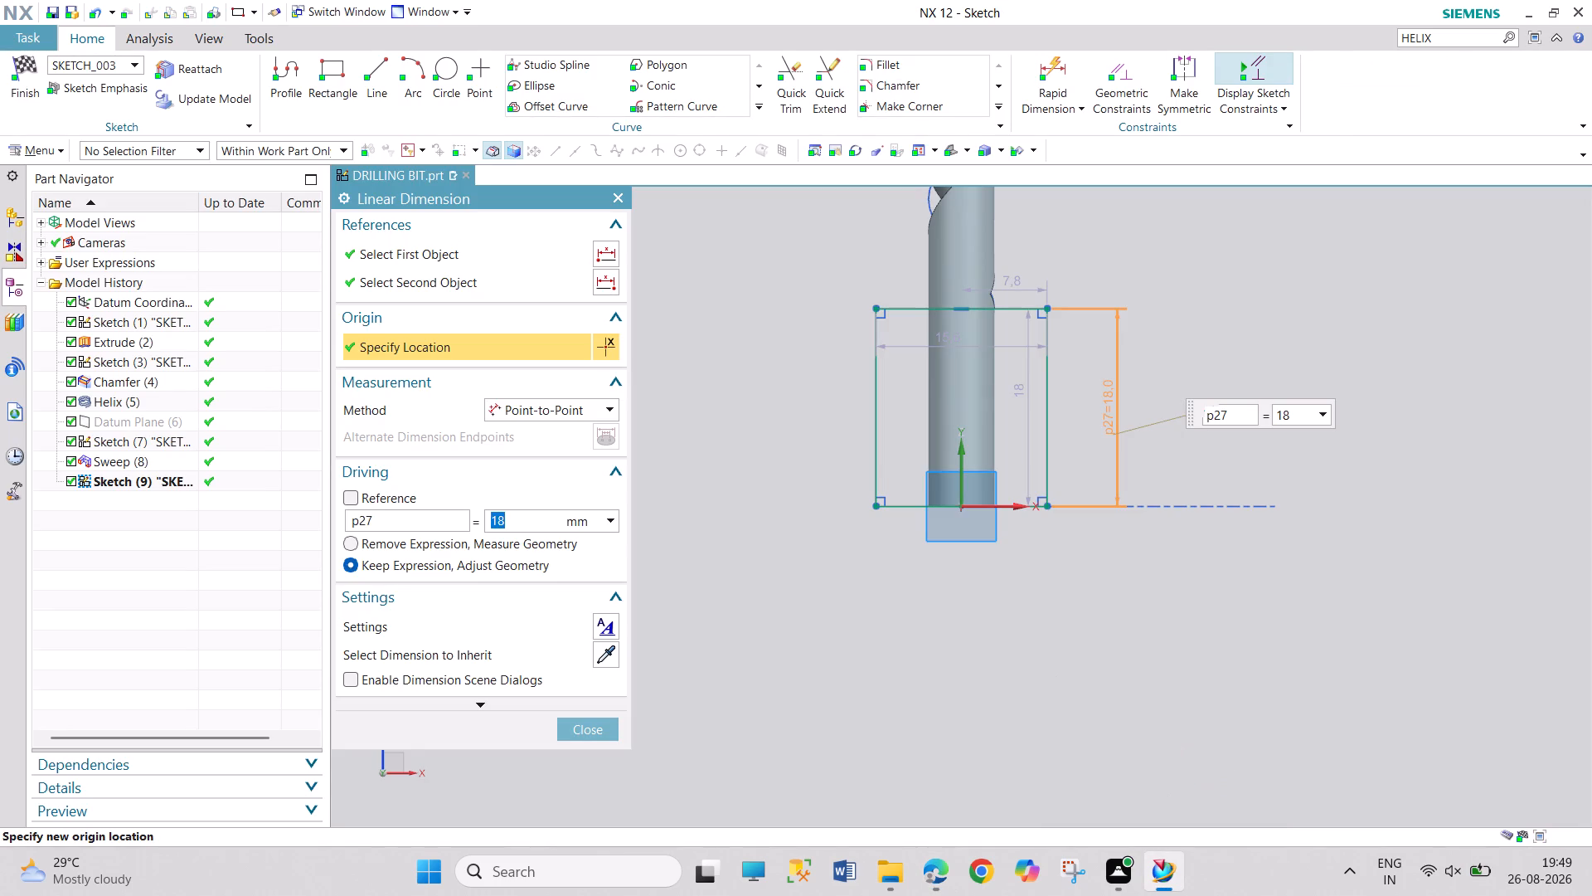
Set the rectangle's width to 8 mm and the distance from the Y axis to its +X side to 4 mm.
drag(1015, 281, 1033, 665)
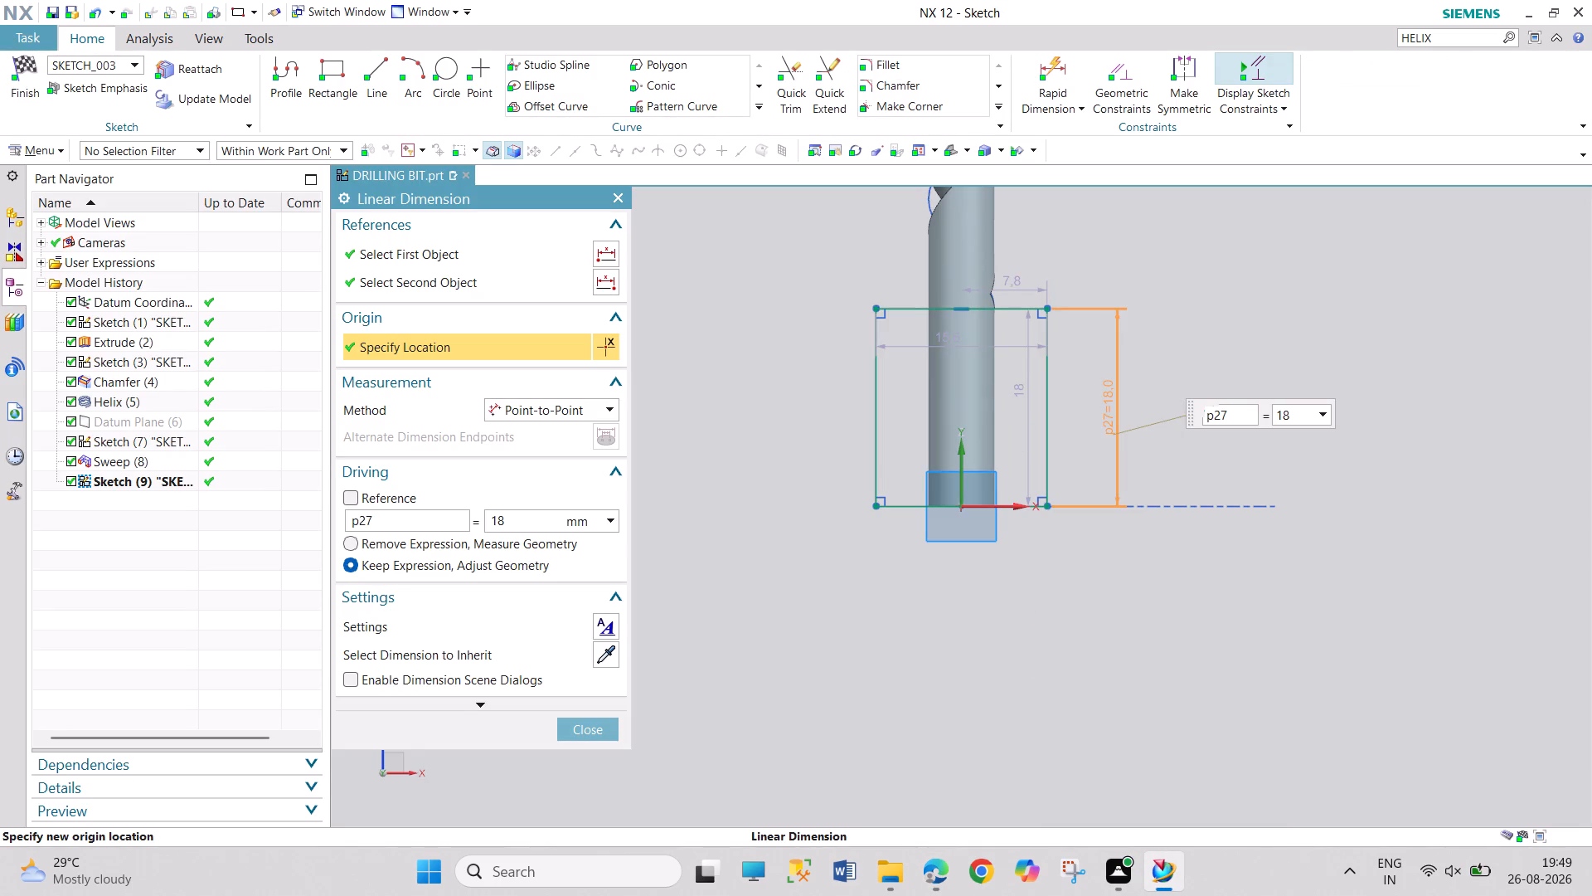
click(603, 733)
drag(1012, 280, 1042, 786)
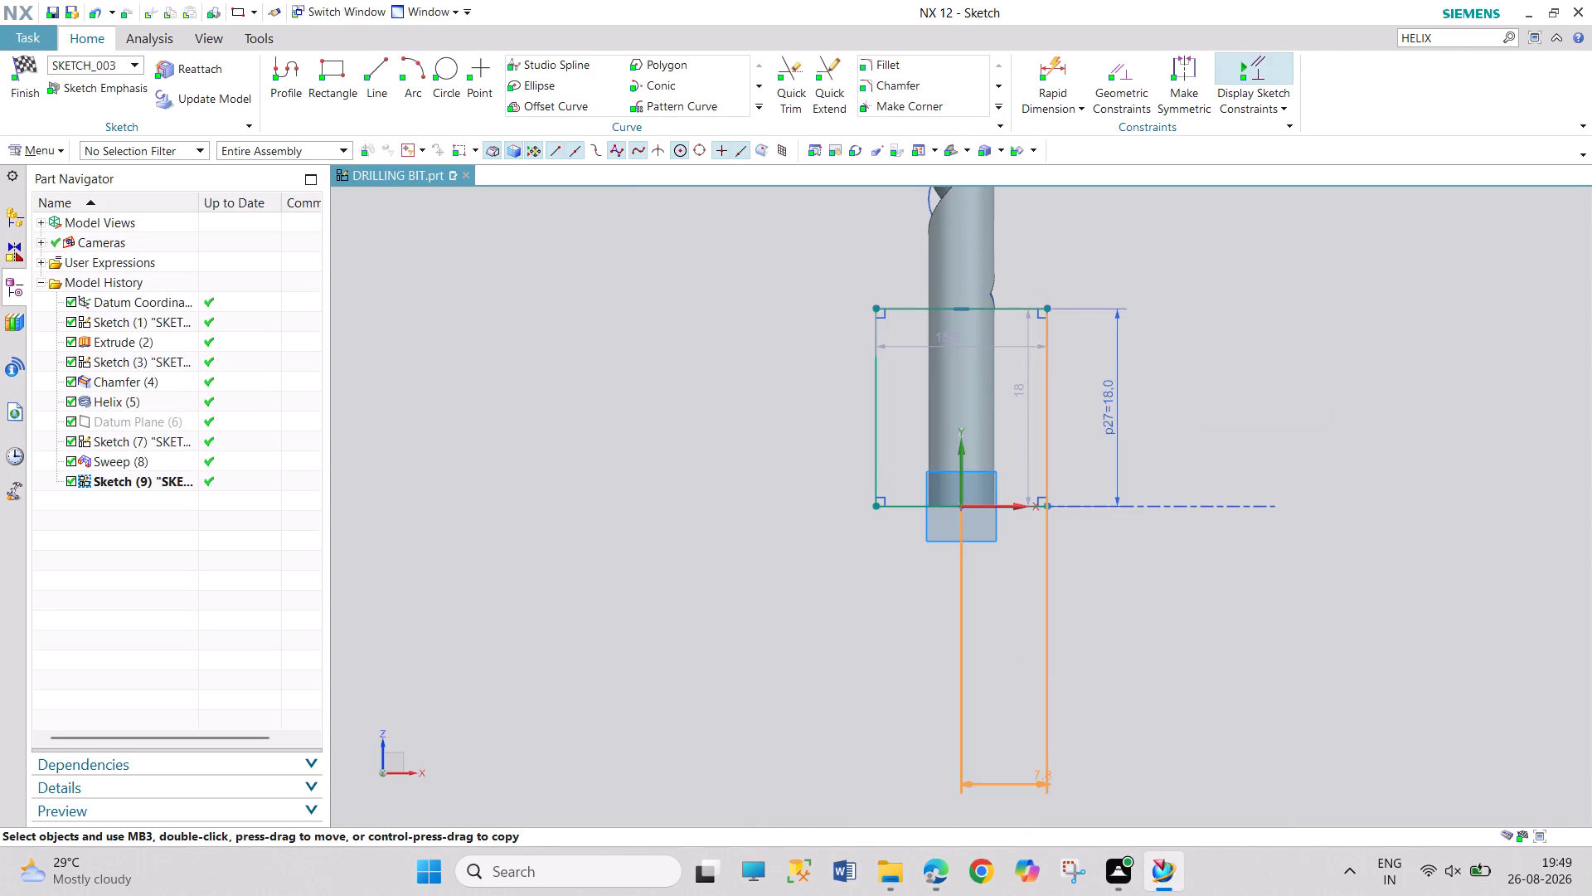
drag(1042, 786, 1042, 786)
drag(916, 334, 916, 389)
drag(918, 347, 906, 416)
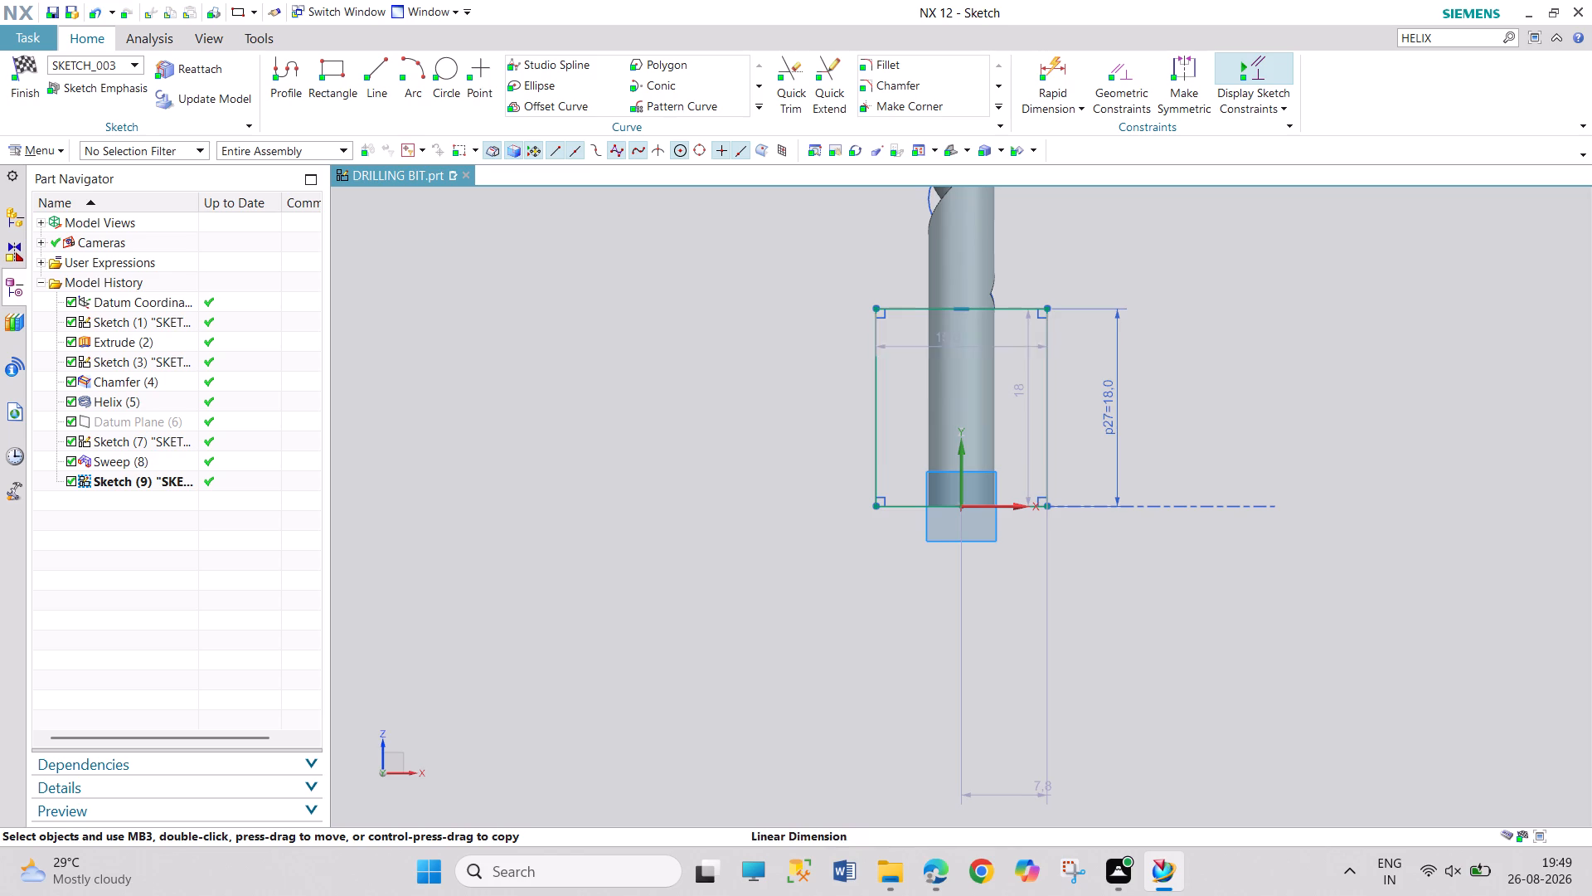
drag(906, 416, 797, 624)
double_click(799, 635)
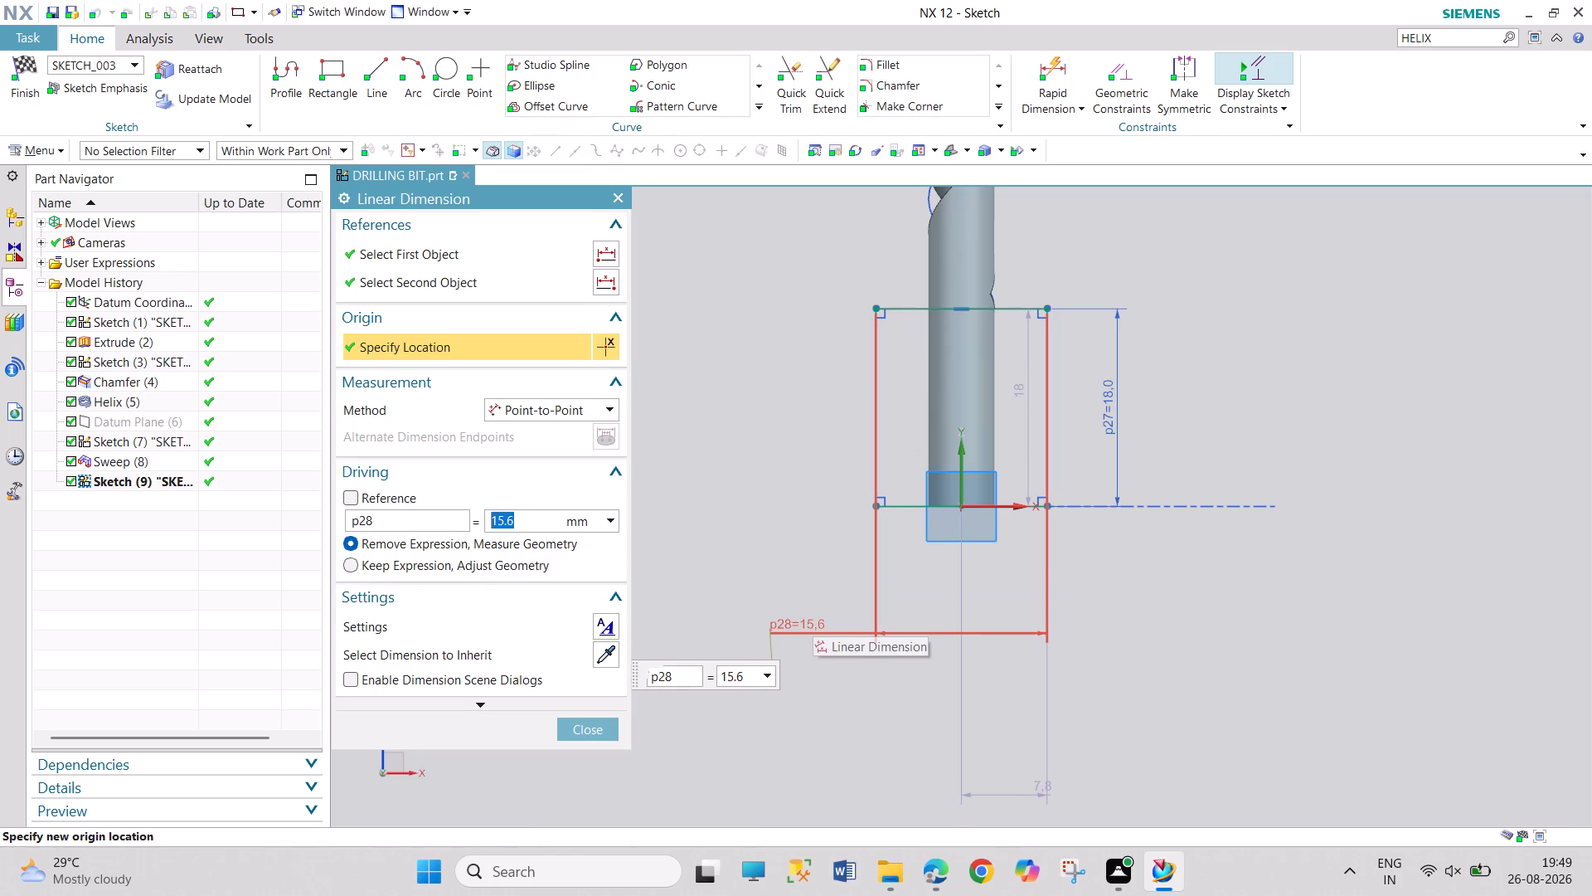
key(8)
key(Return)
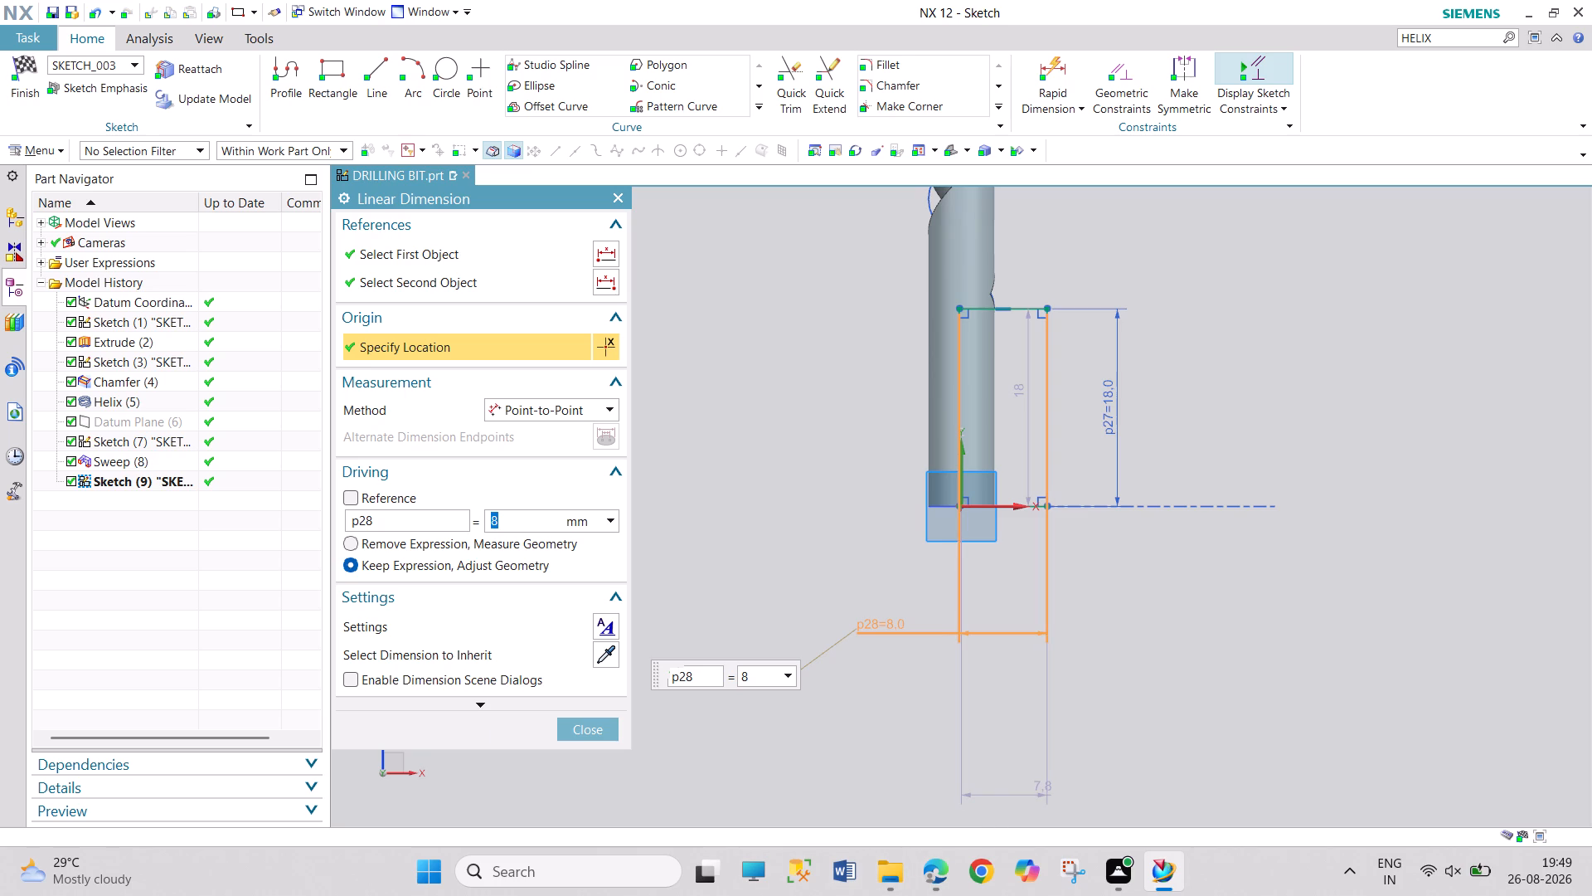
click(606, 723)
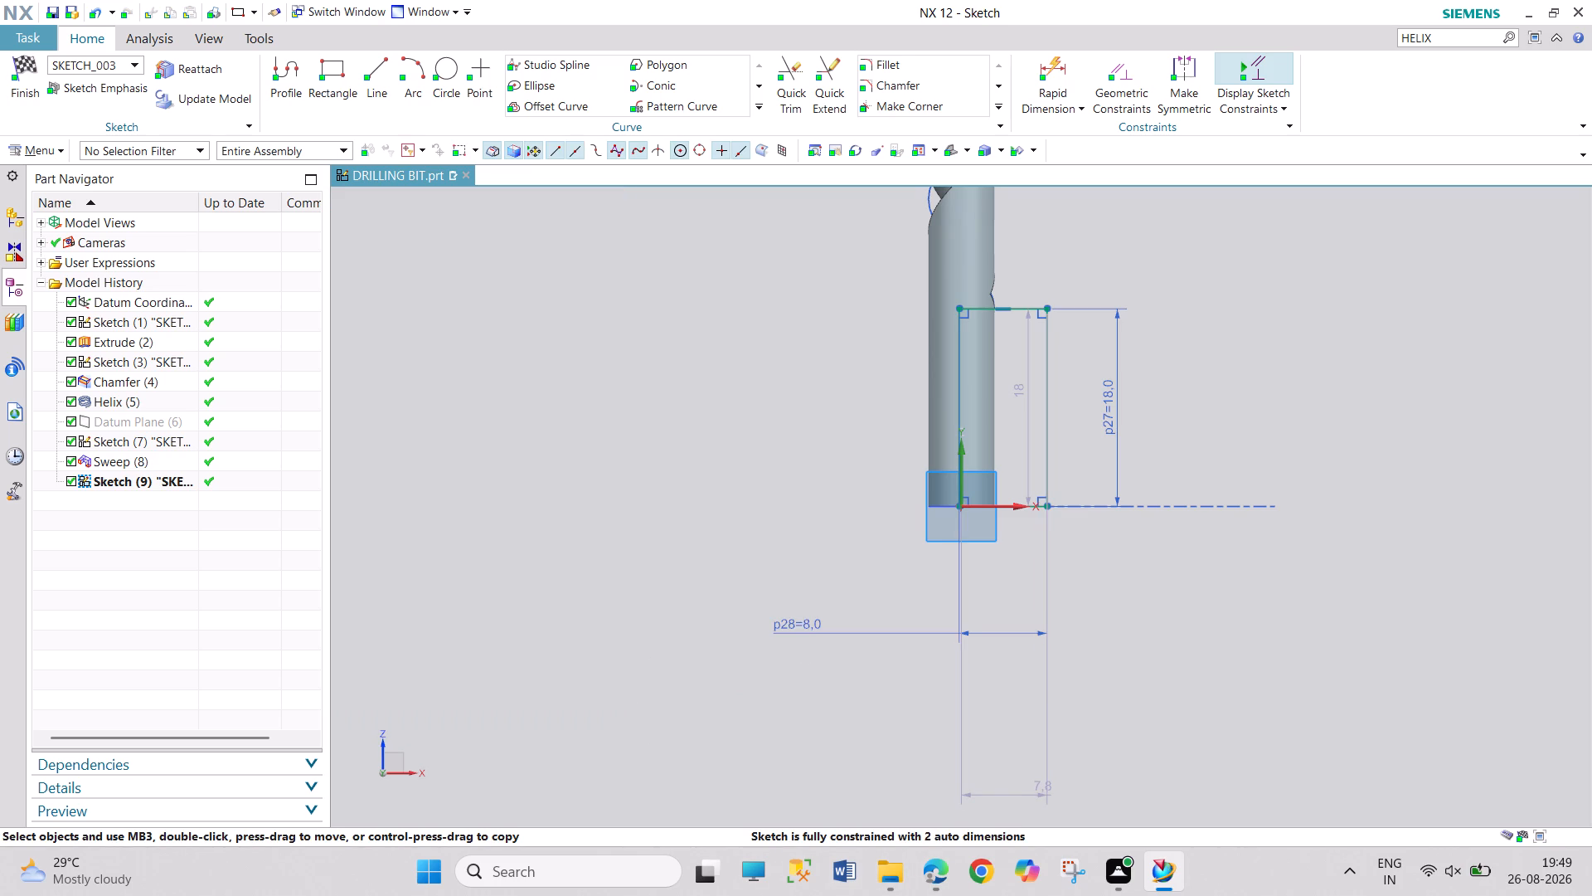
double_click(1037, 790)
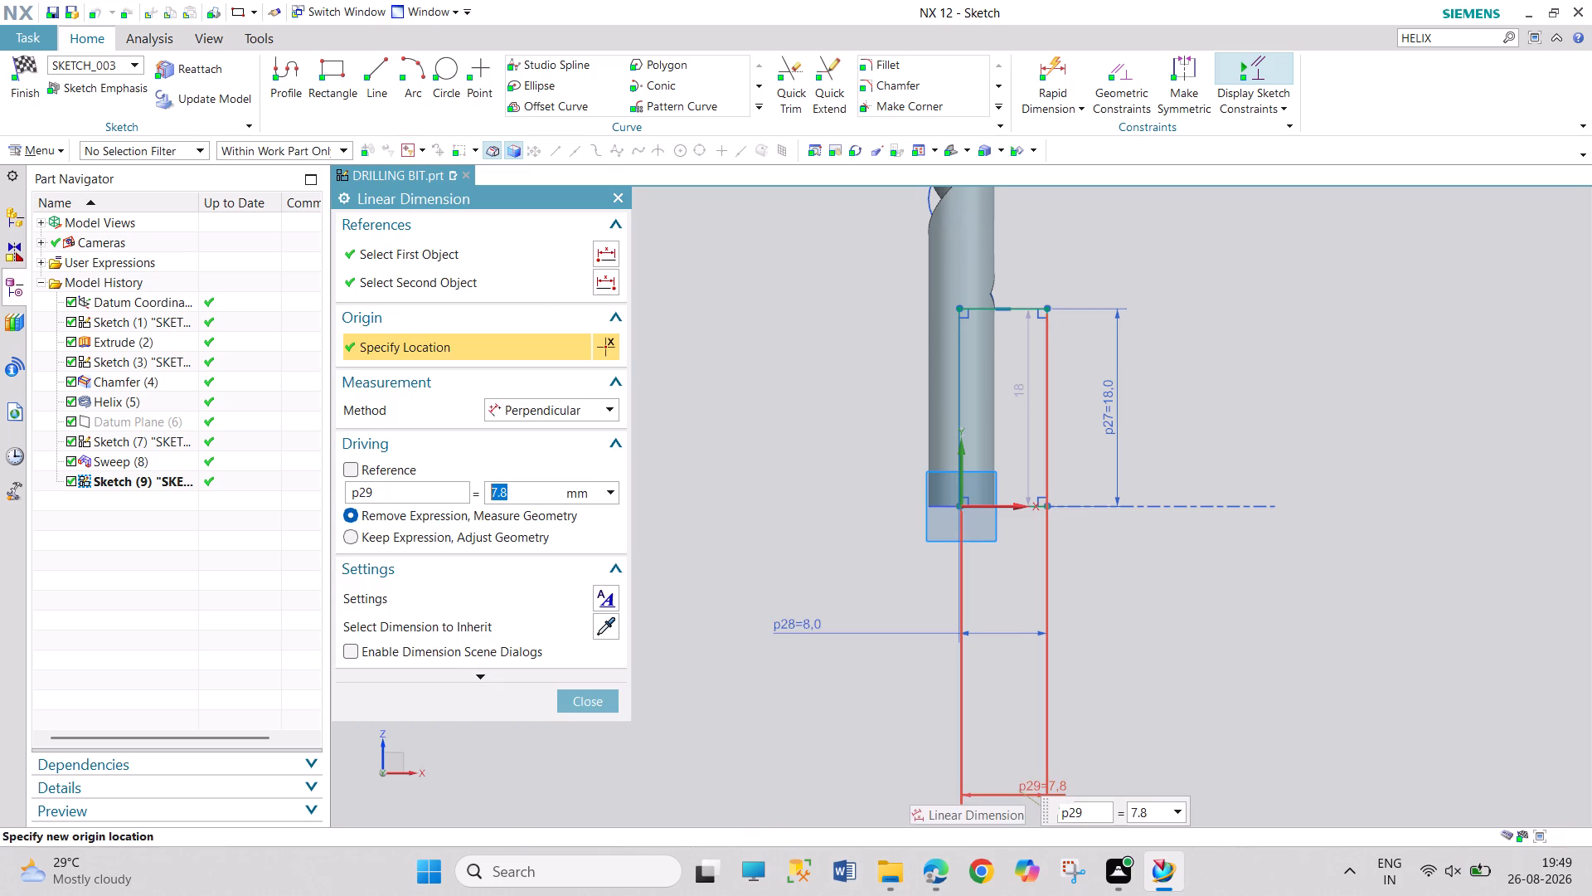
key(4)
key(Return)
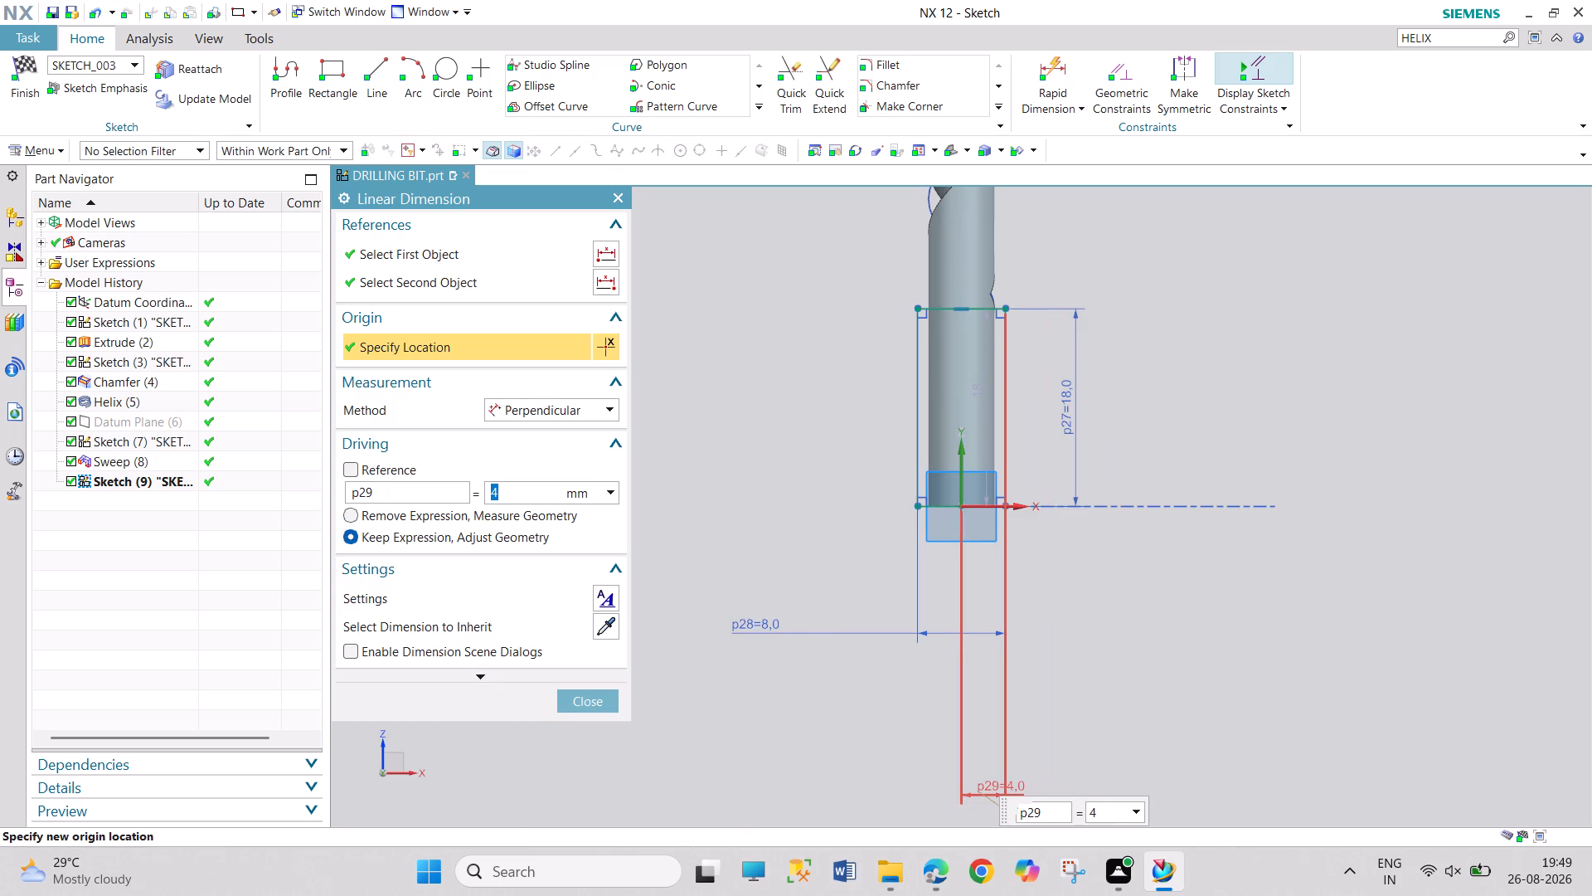
Set the rectangle's width to 10 mm and the distance from the Y axis to its +X side to 5 mm.
double_click(757, 618)
text(10)
key(Return)
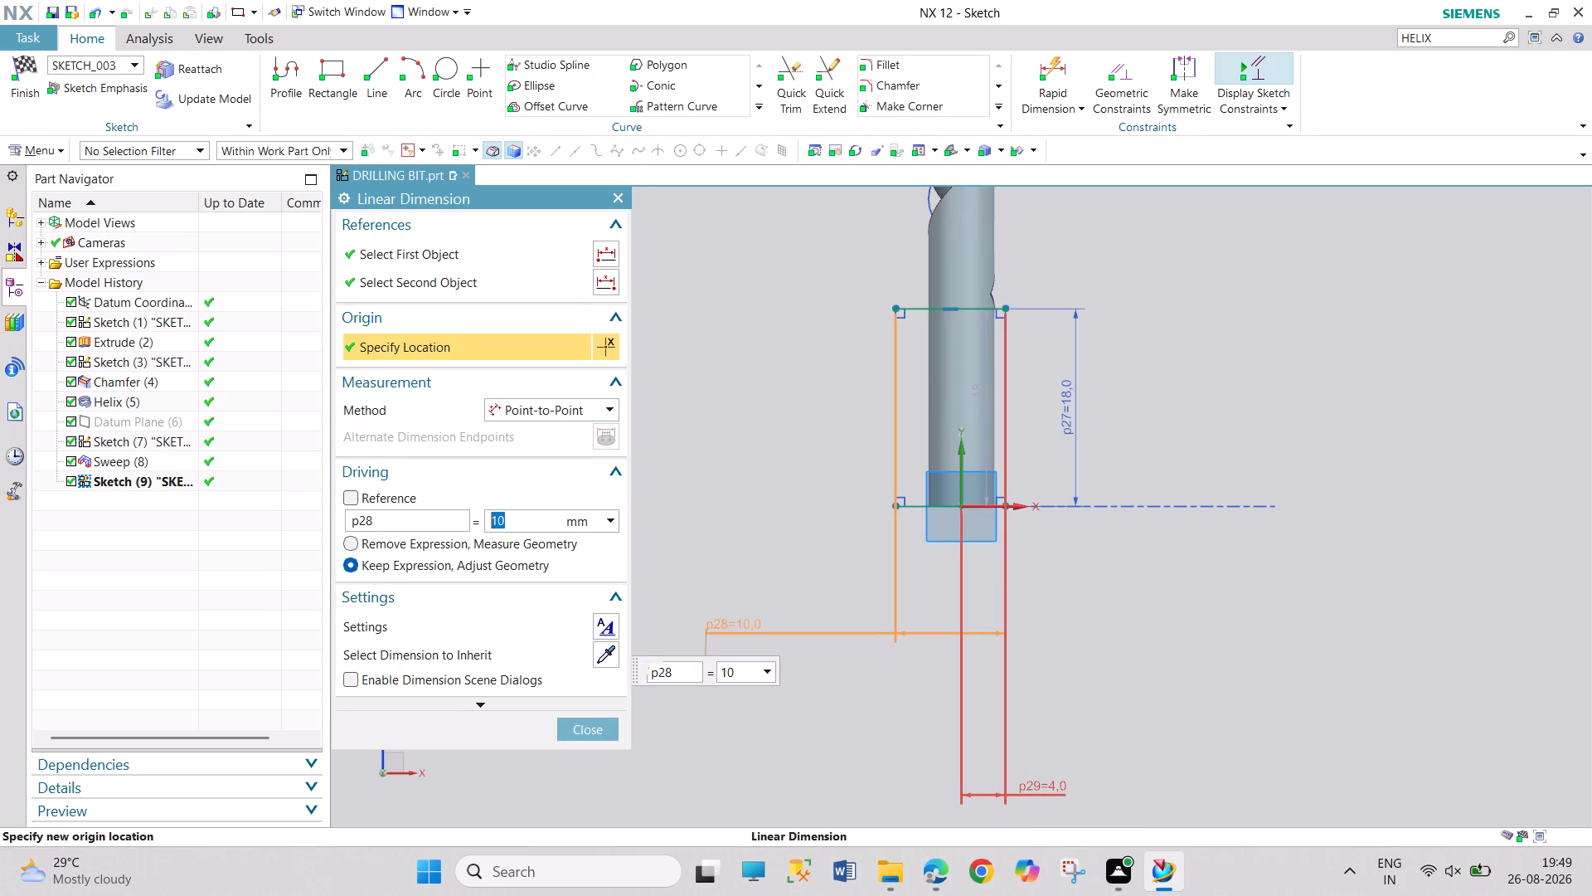
double_click(1022, 792)
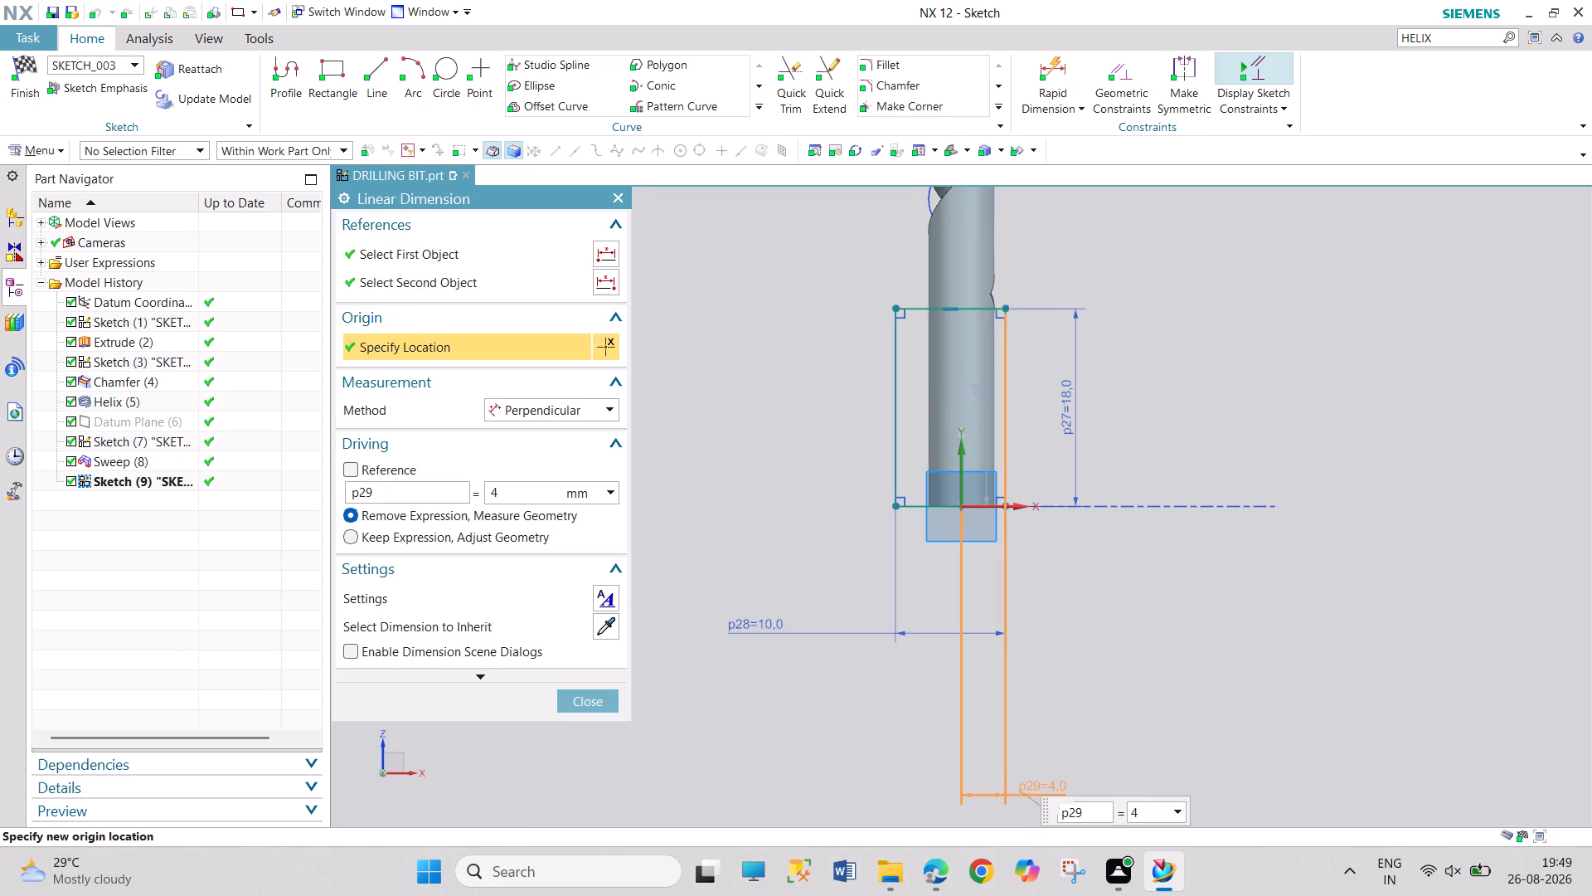
key(5)
key(Return)
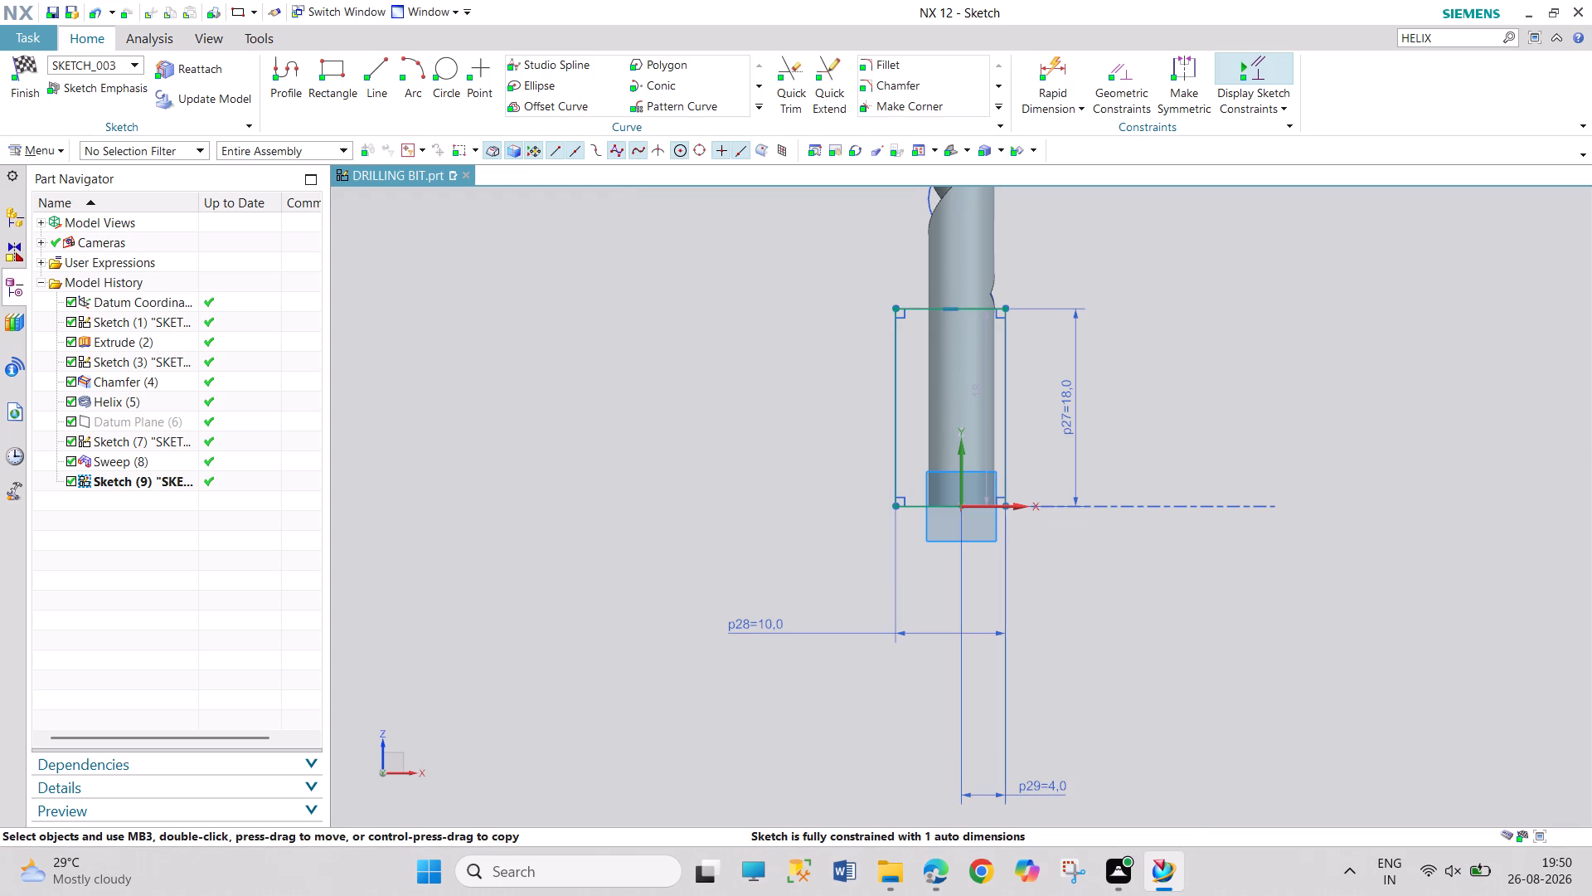
double_click(1047, 776)
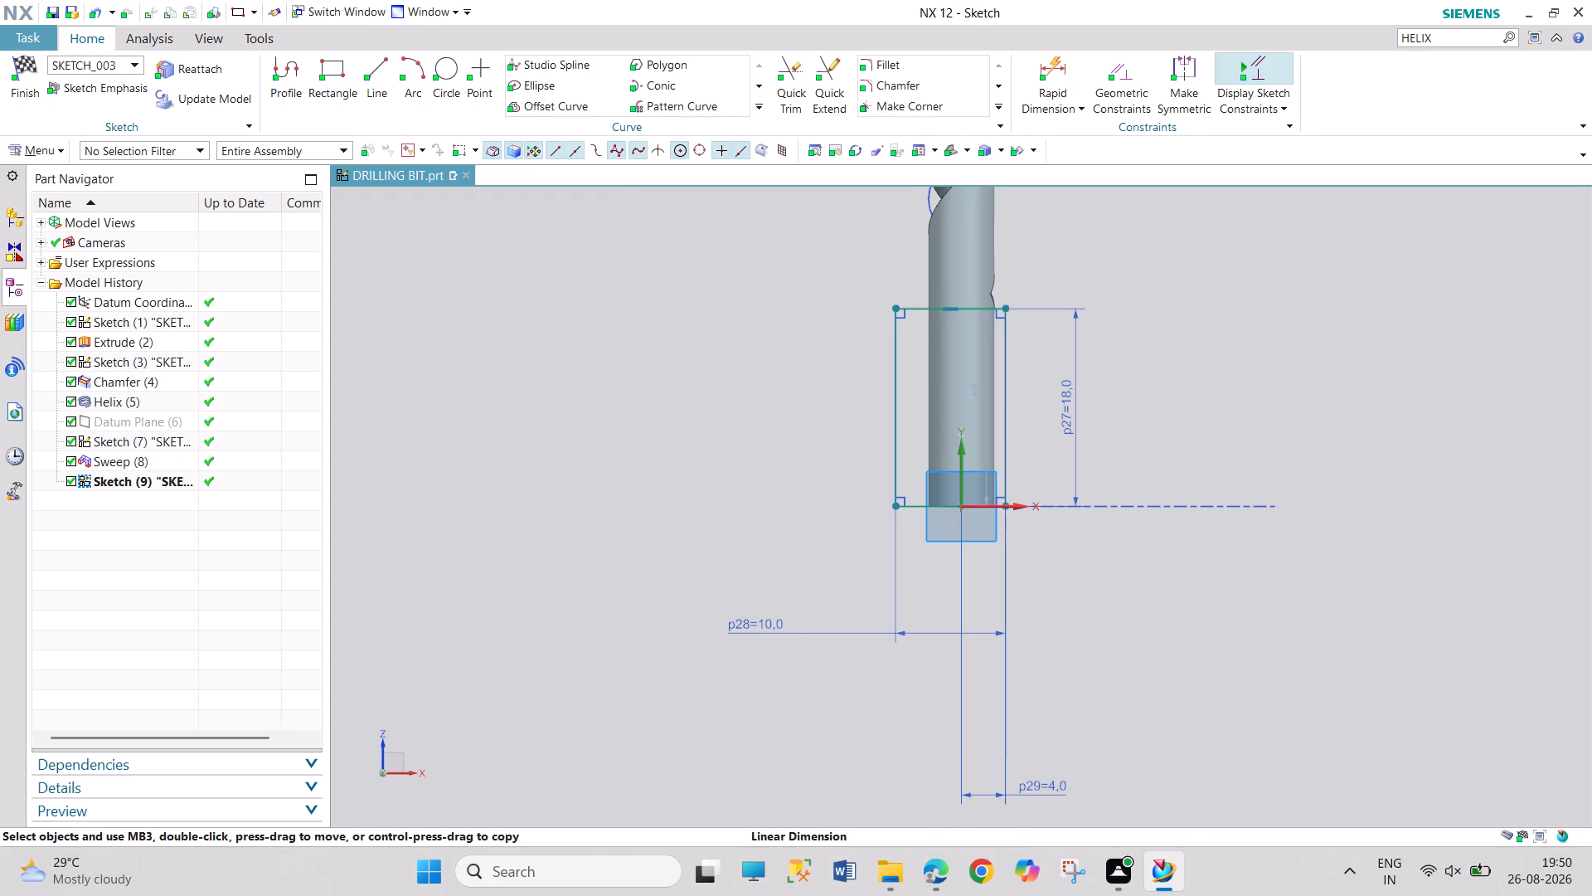
key(5)
key(Return)
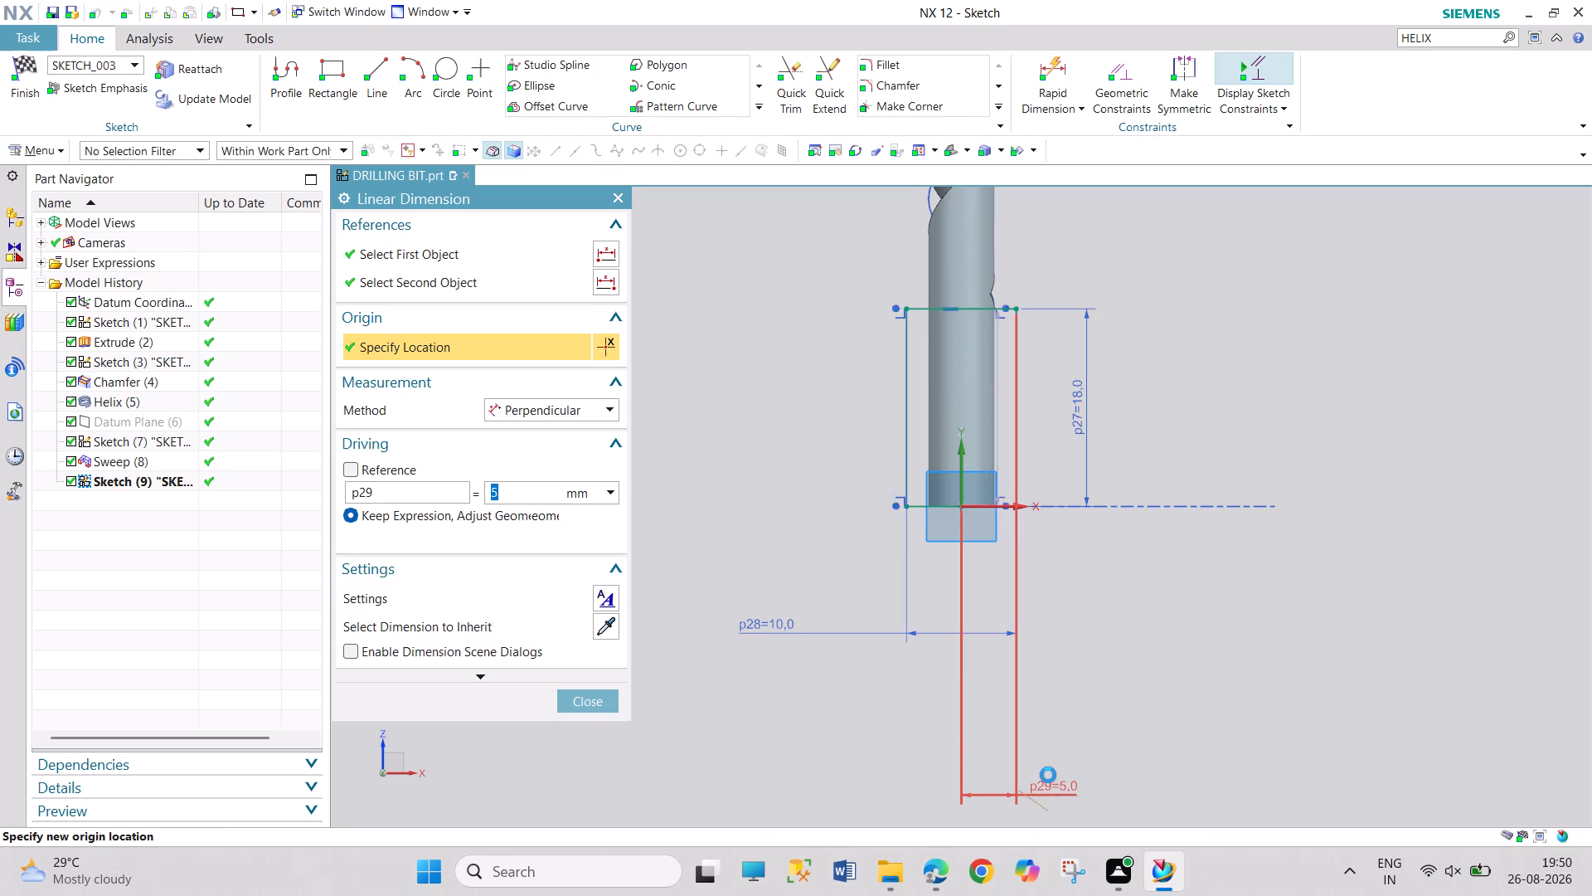
click(615, 704)
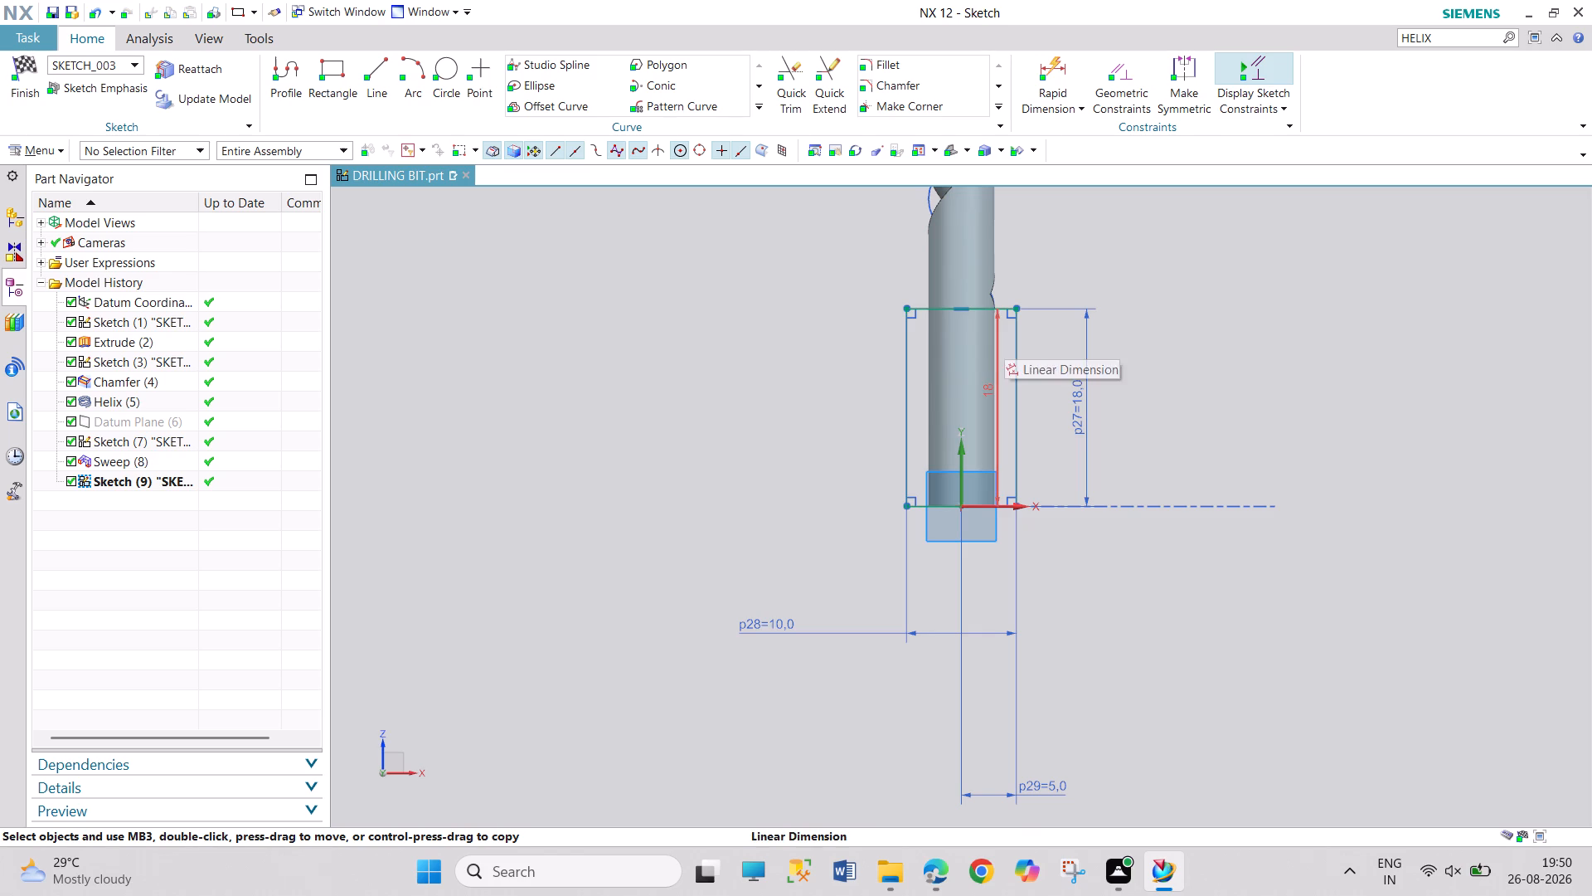
Fix the remaining automatic dimension from the X axis to the rectangle's top edge at 18 mm, and finish the sketch.
drag(1004, 338, 1259, 431)
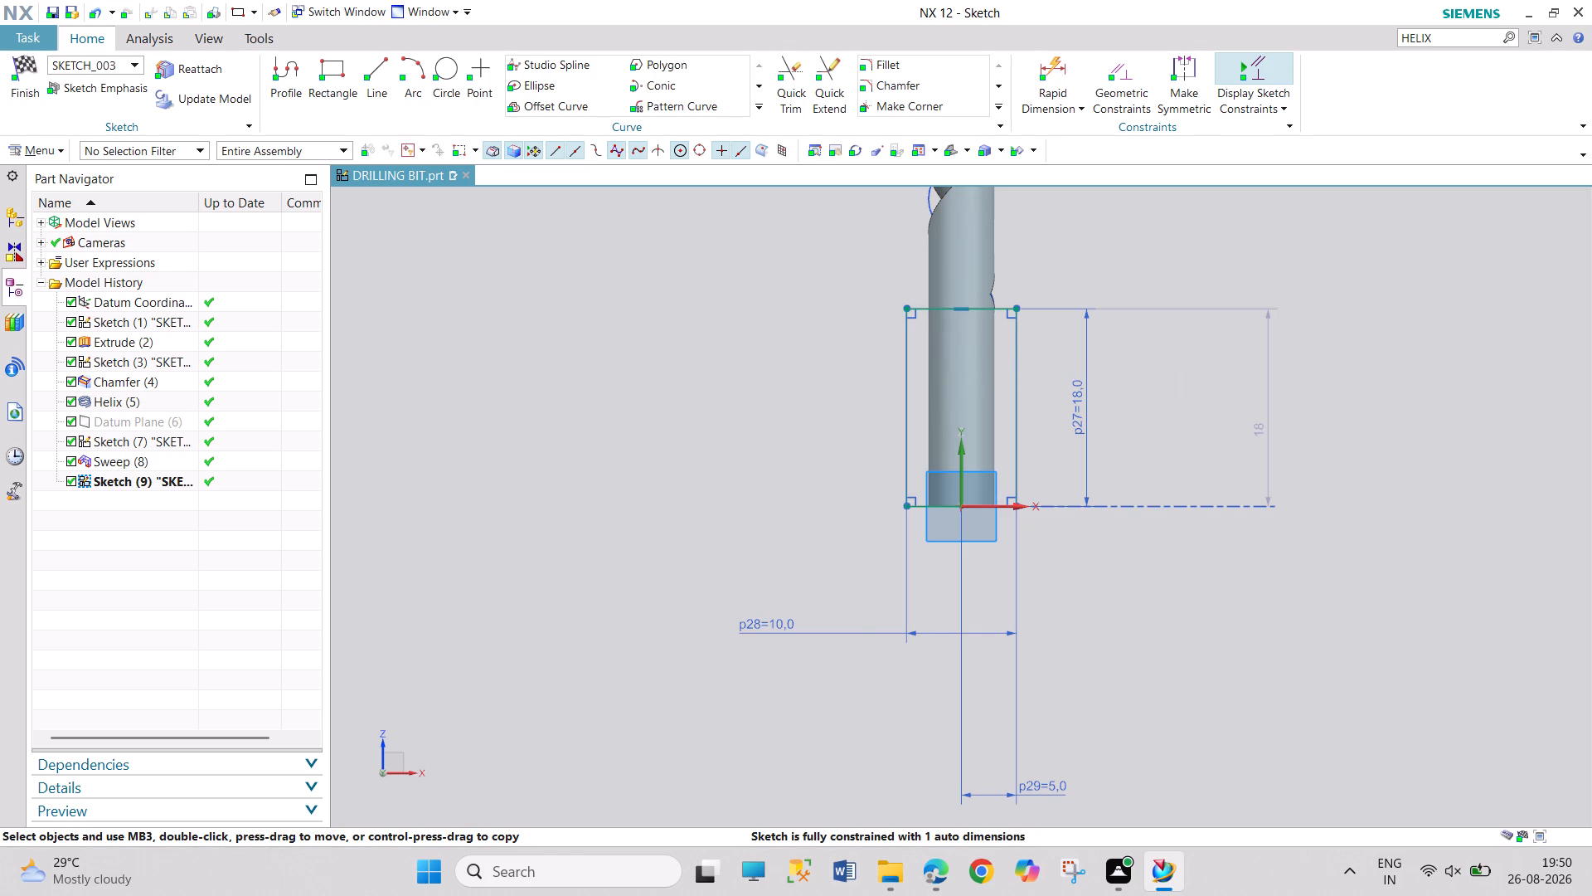
double_click(1265, 441)
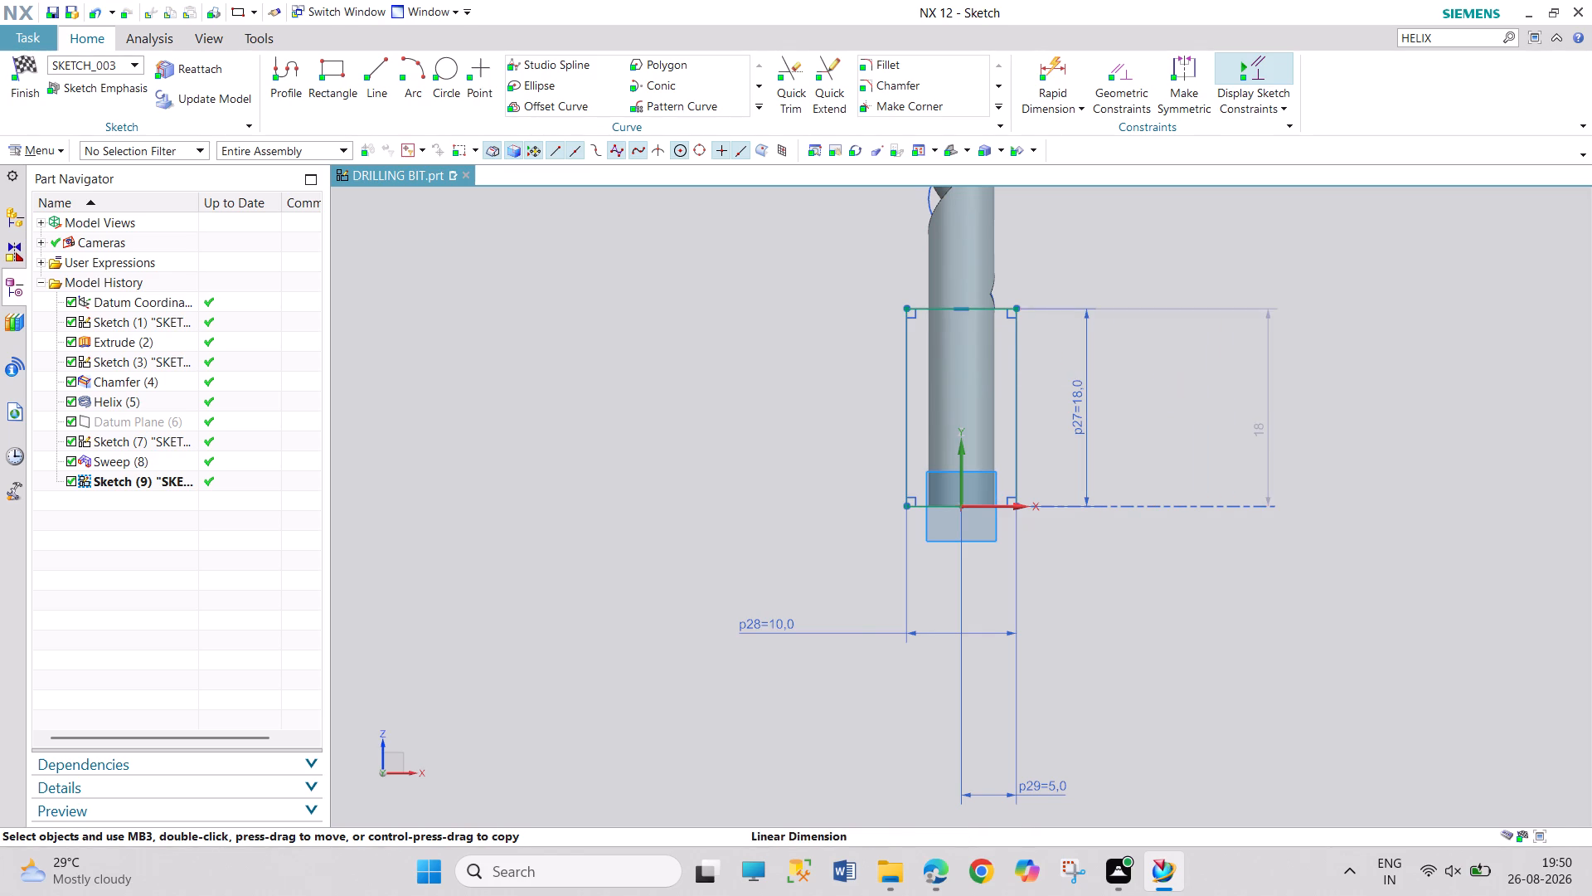
text(18)
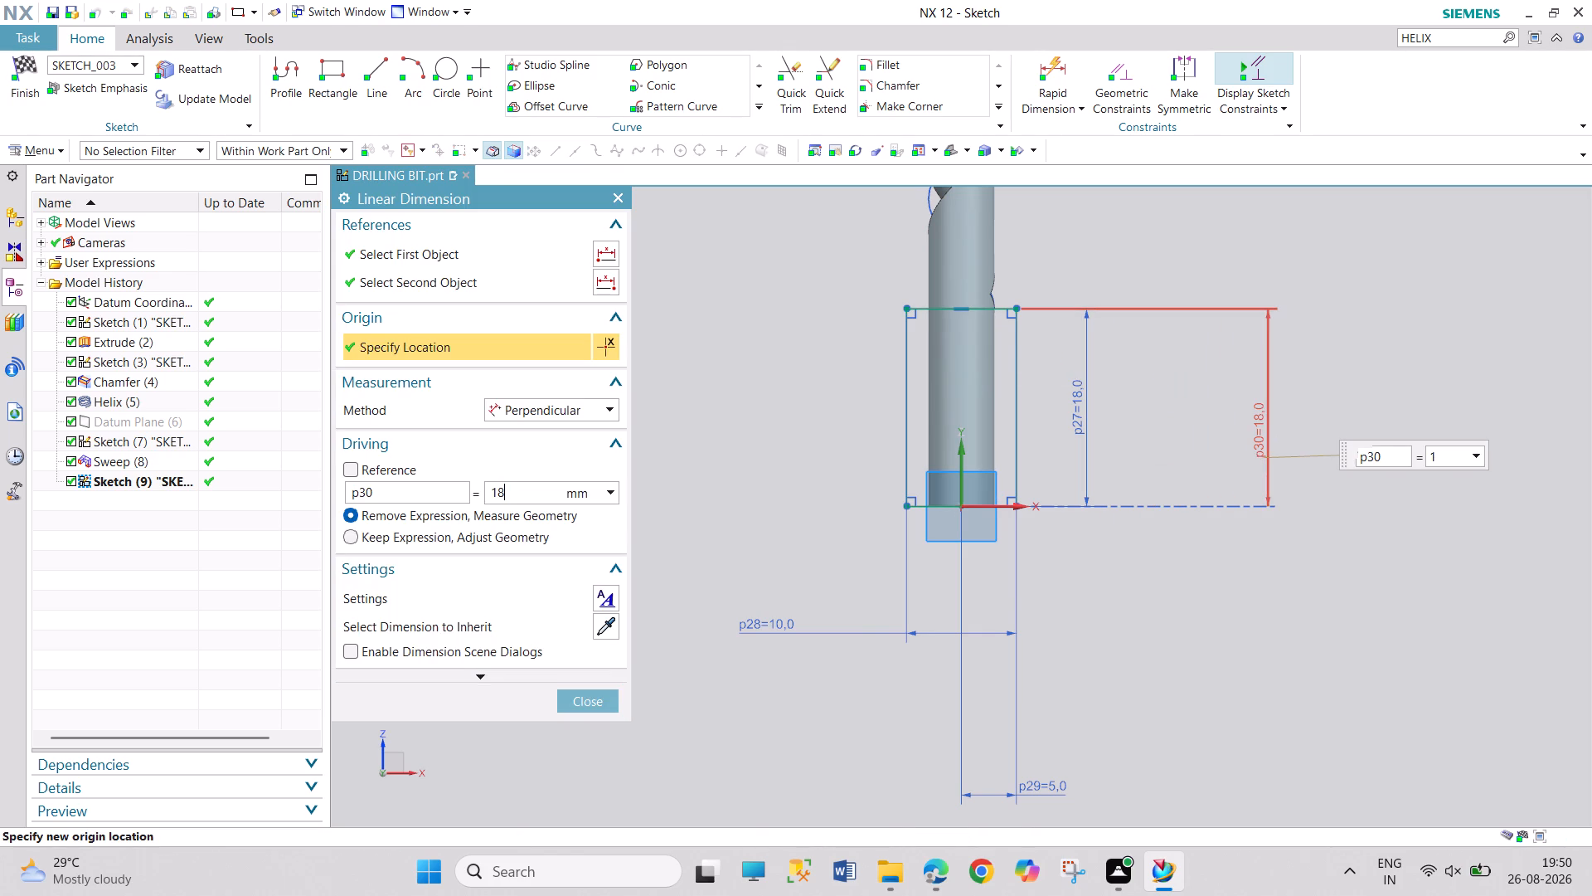
key(Return)
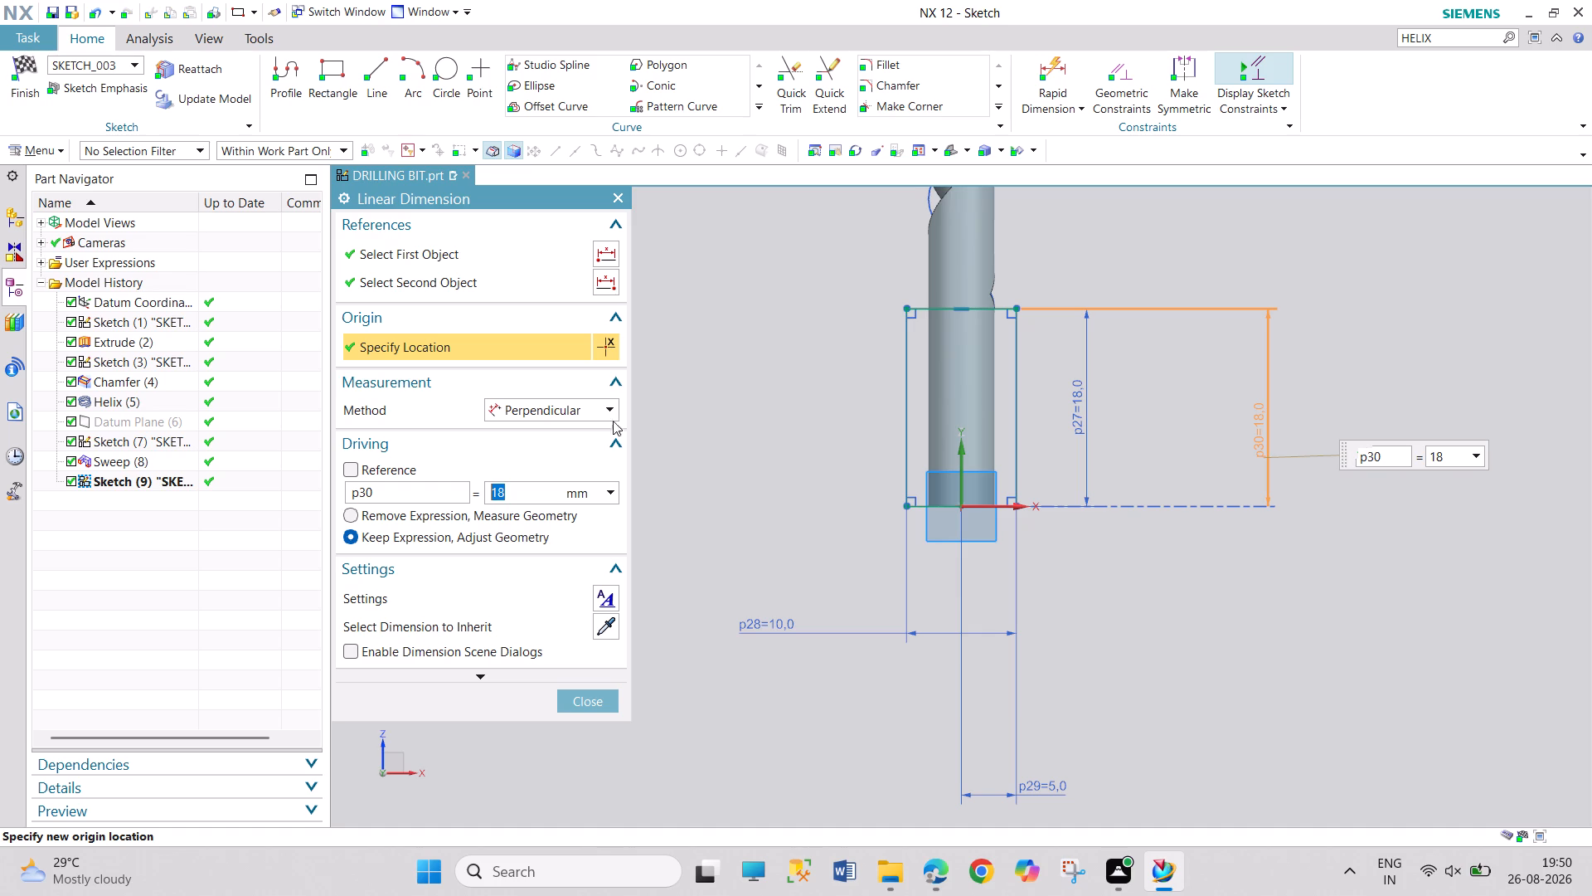
click(627, 196)
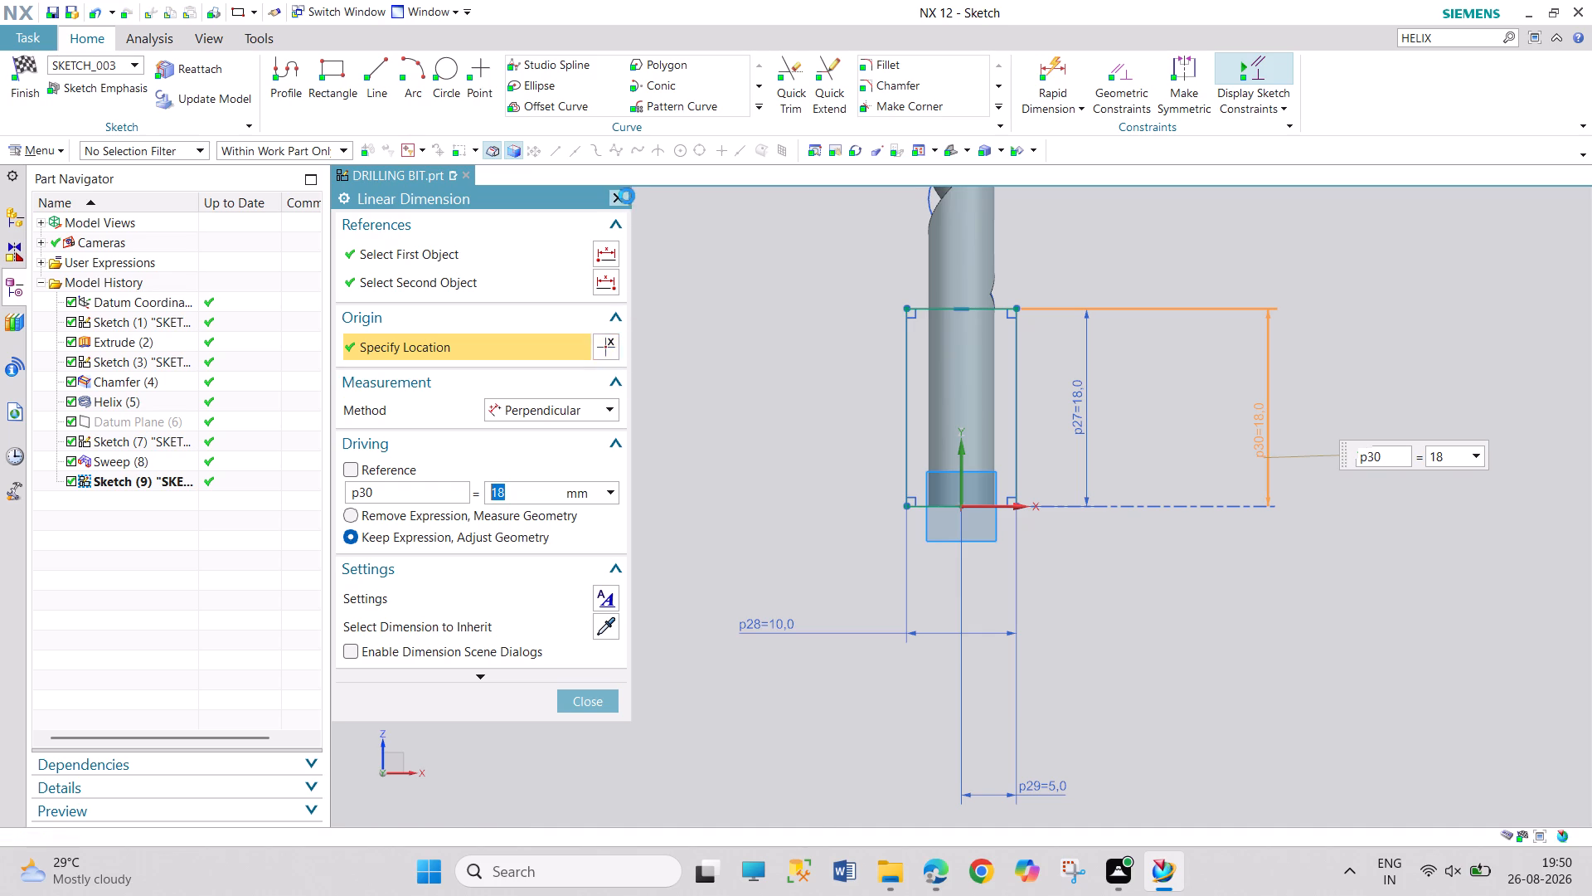
click(14, 80)
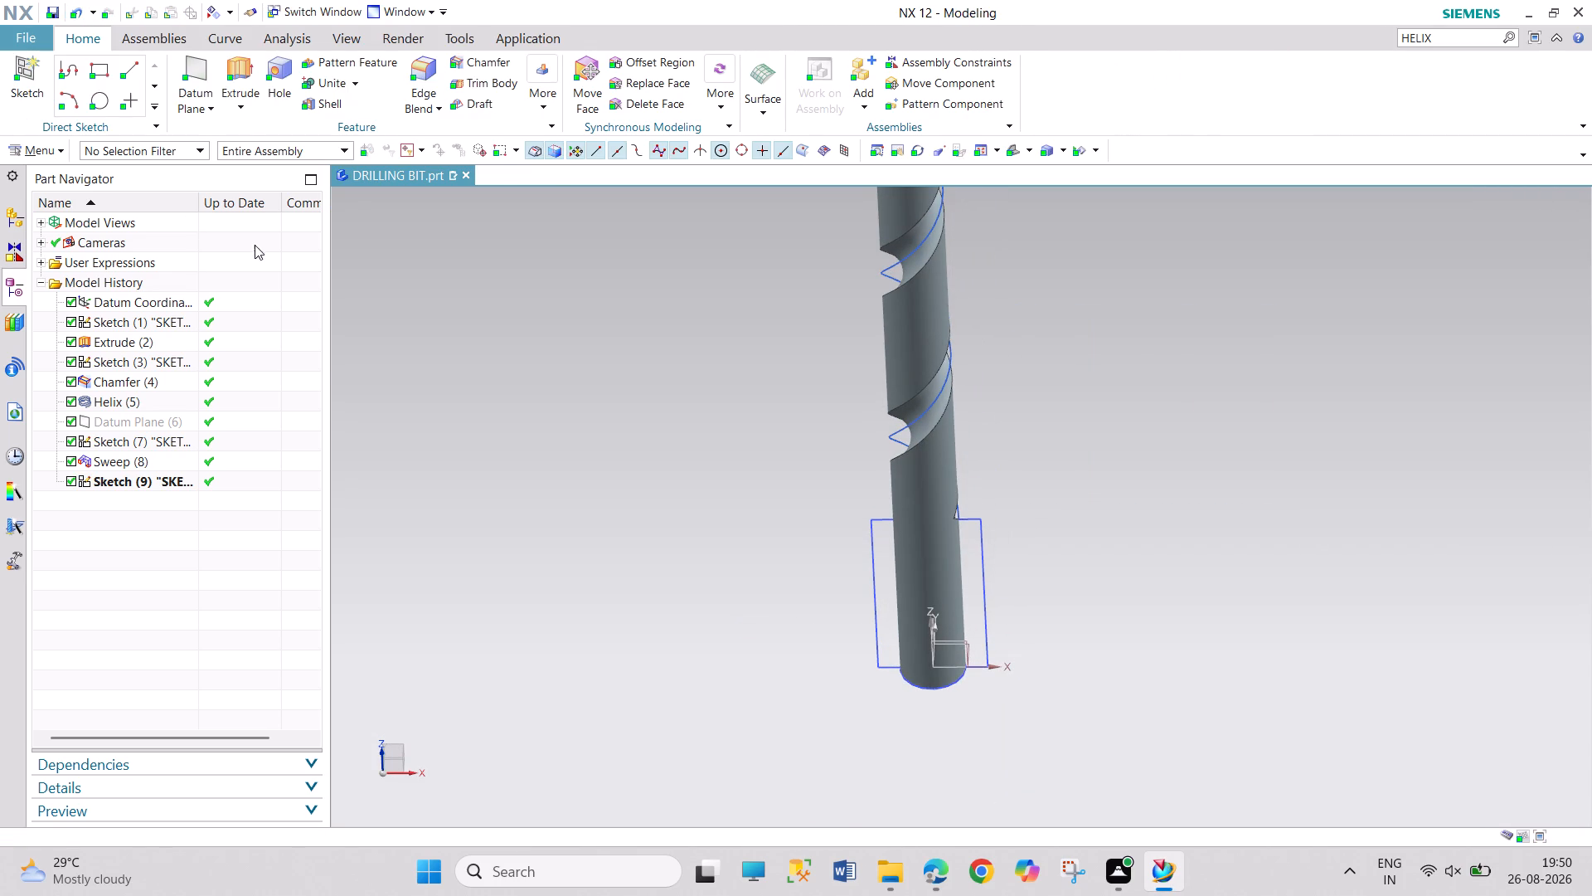
Extrude the 10 by 18 mm shank rectangle with a symmetric distance of 1 mm, using the inferred Boolean with the drill body.
click(245, 65)
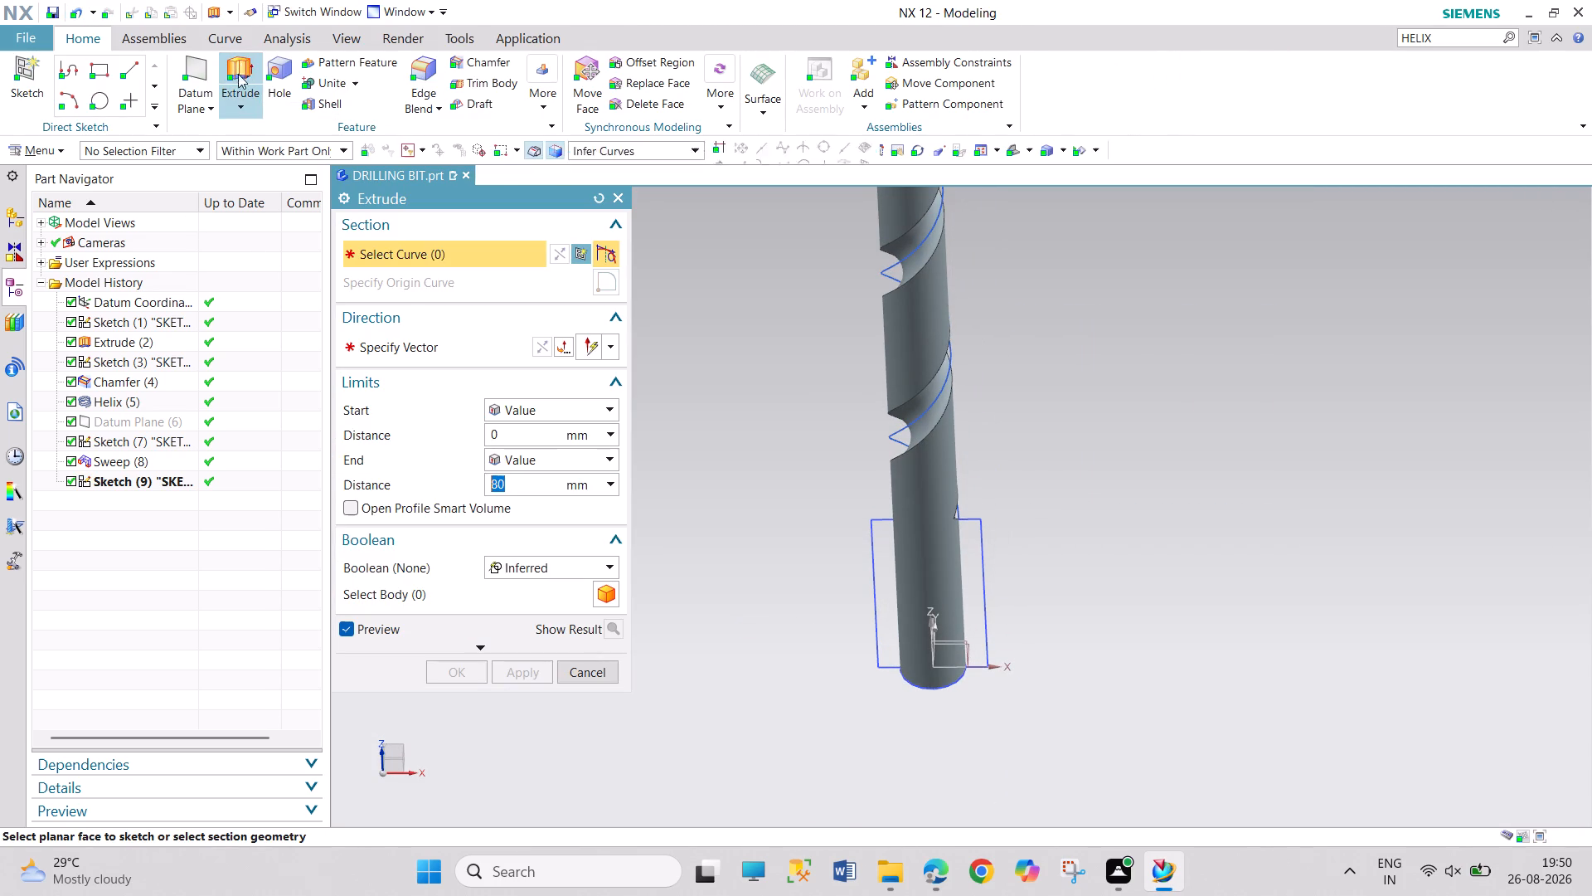
click(868, 586)
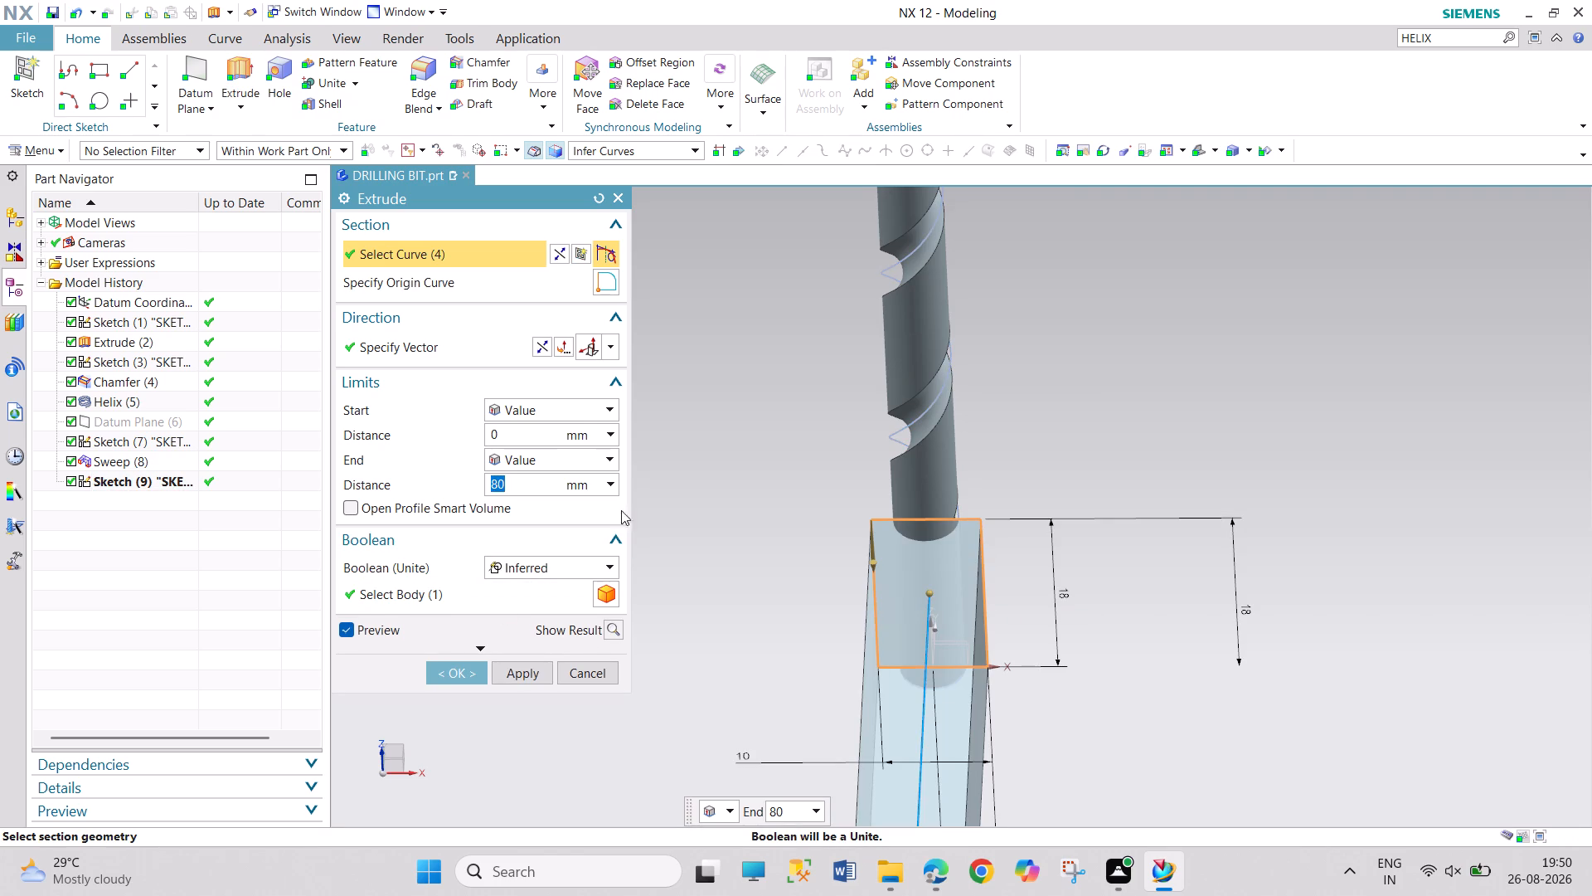
click(567, 396)
click(565, 404)
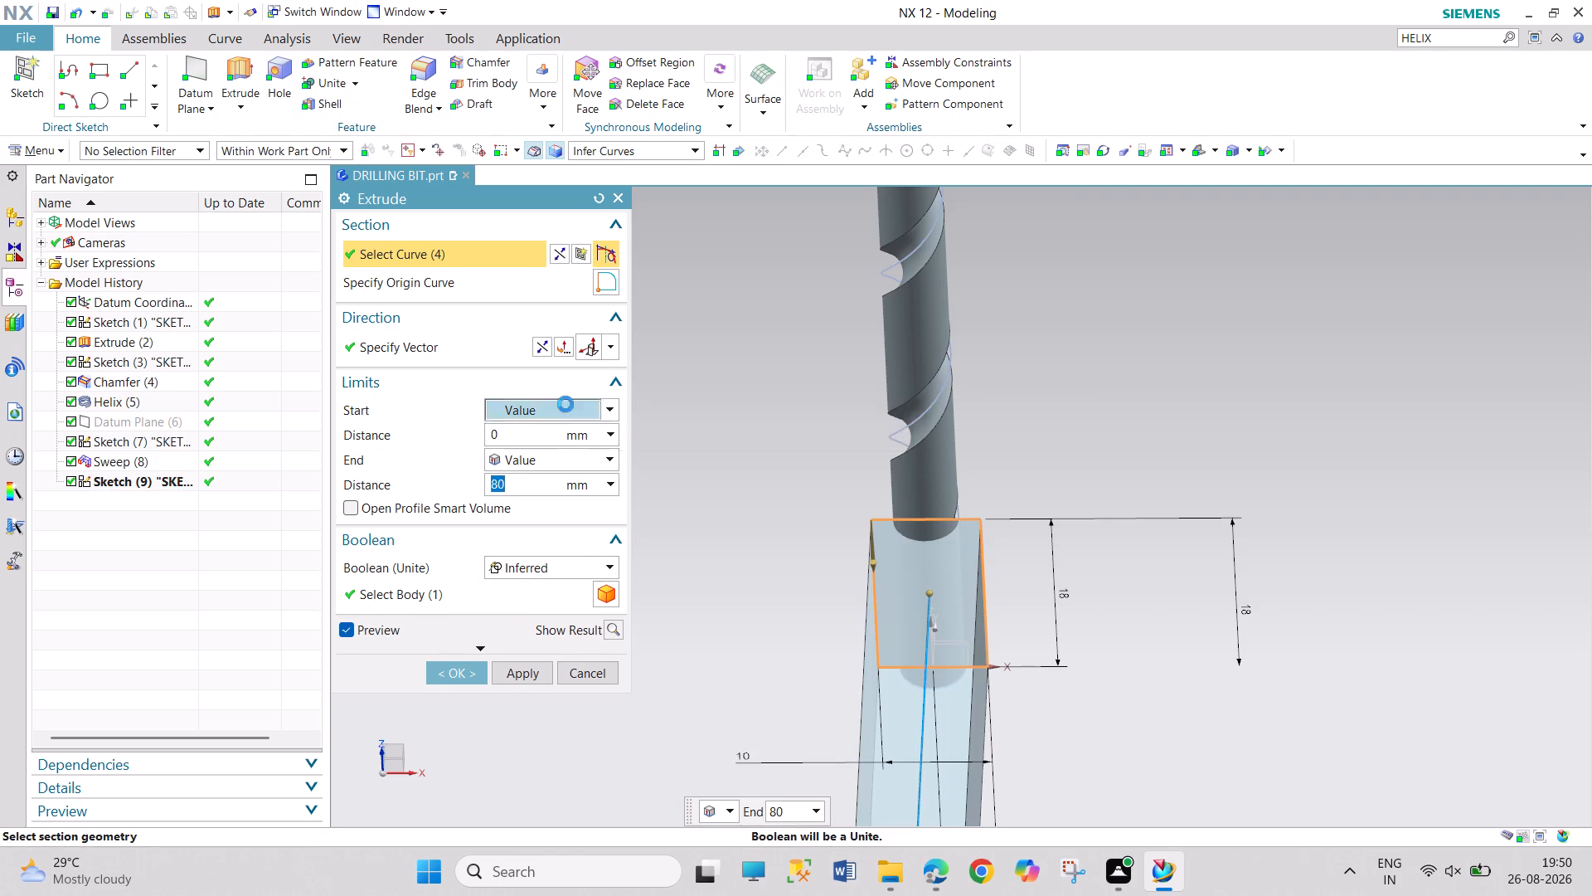
click(536, 448)
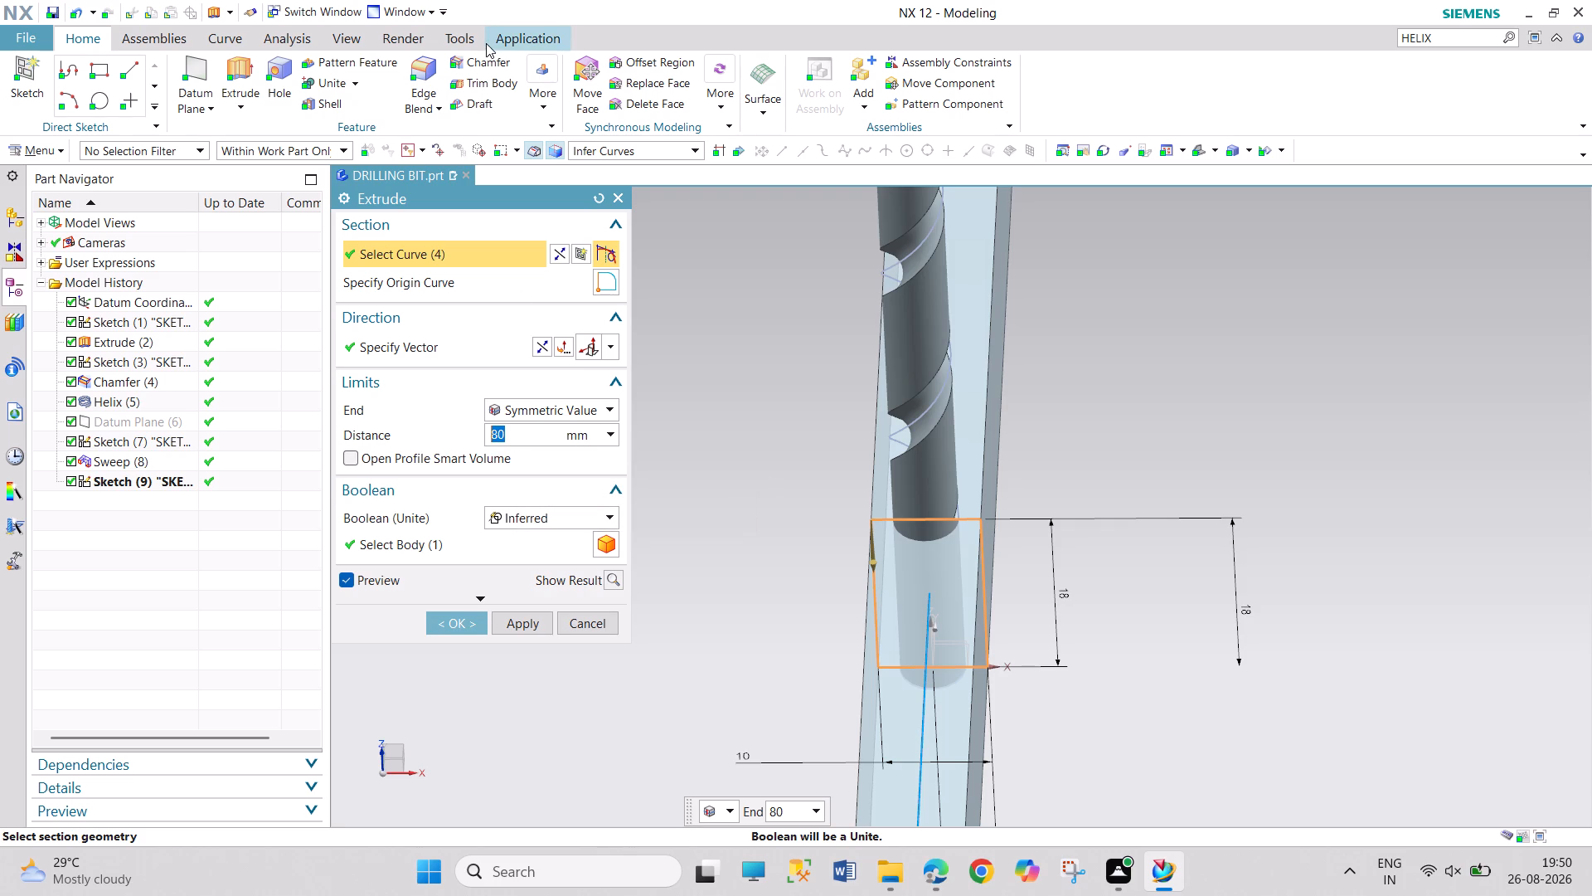
key(1)
key(Return)
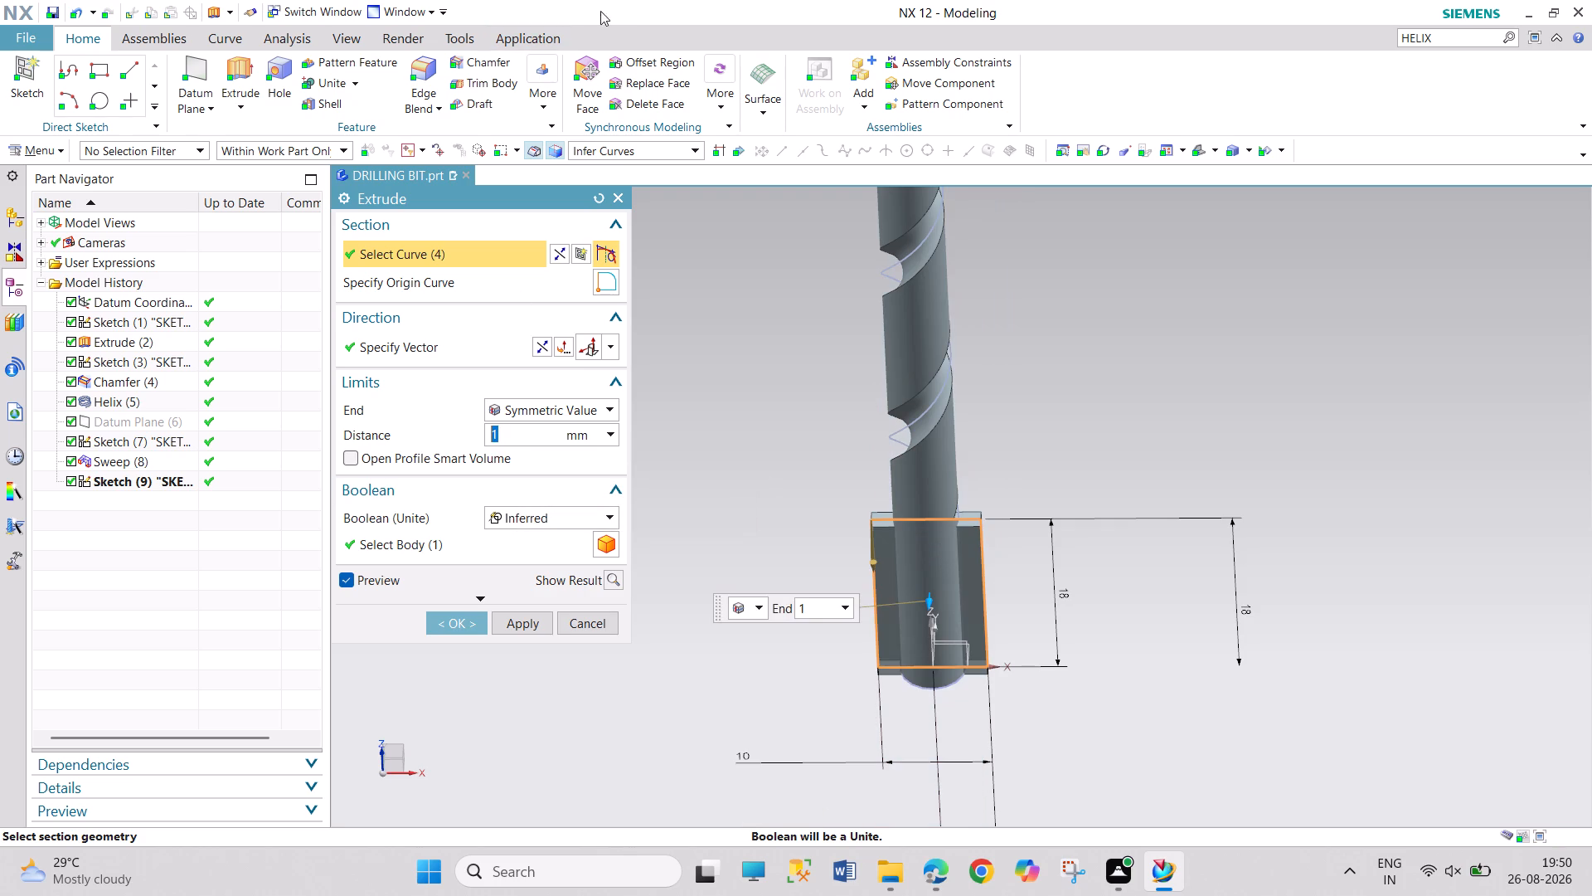
click(468, 626)
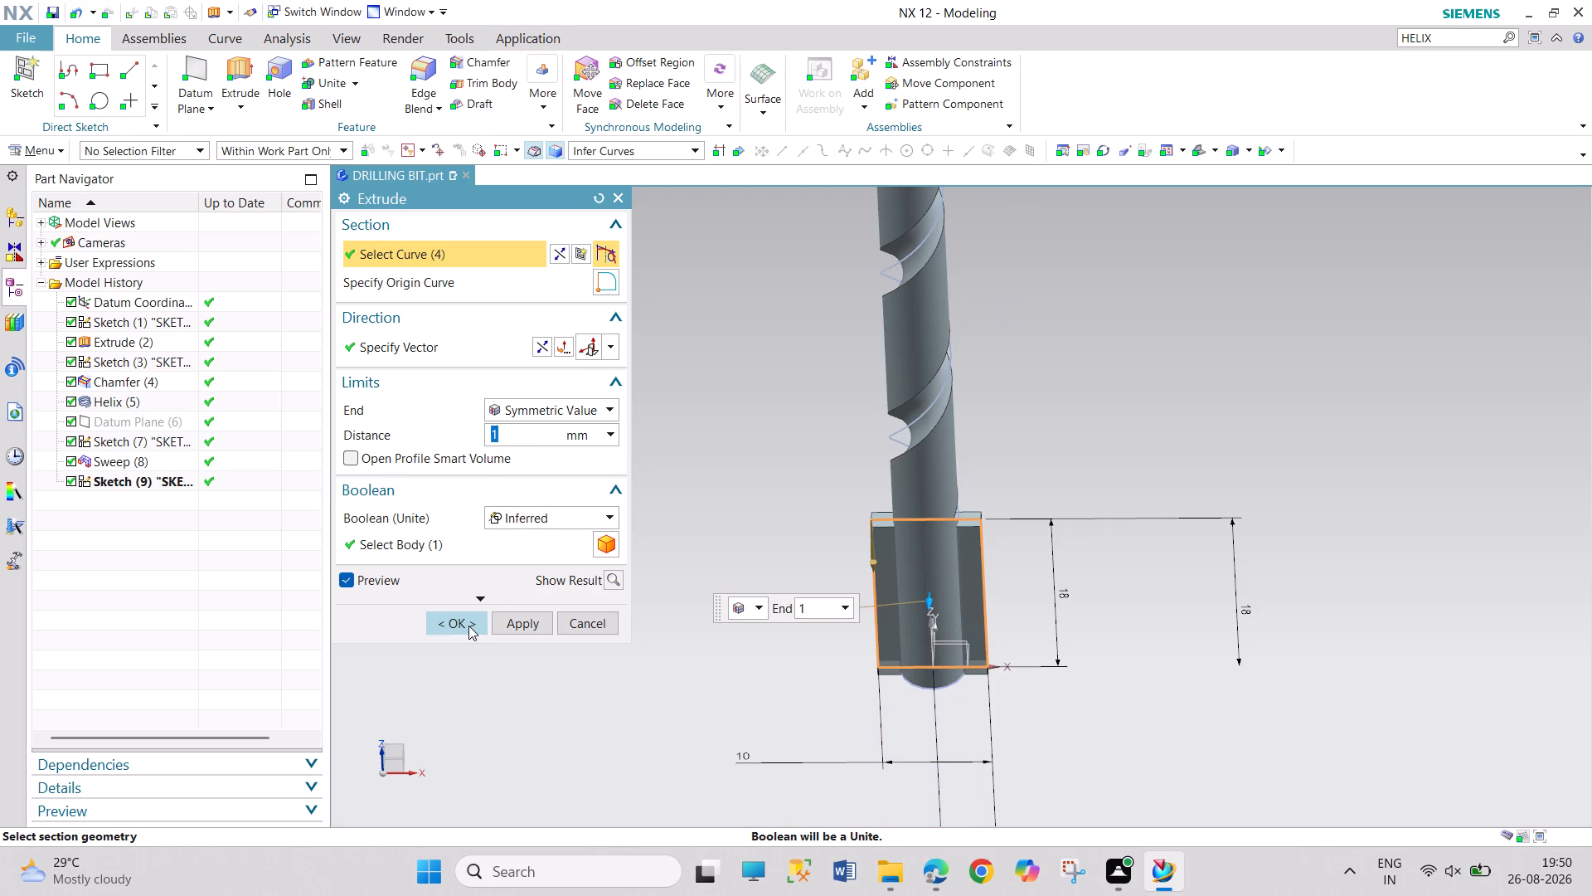
Apply a 2 mm radius Edge Blend to the two outer edges at the flute-side end of the flat shank.
scroll(631, 620, up, 2)
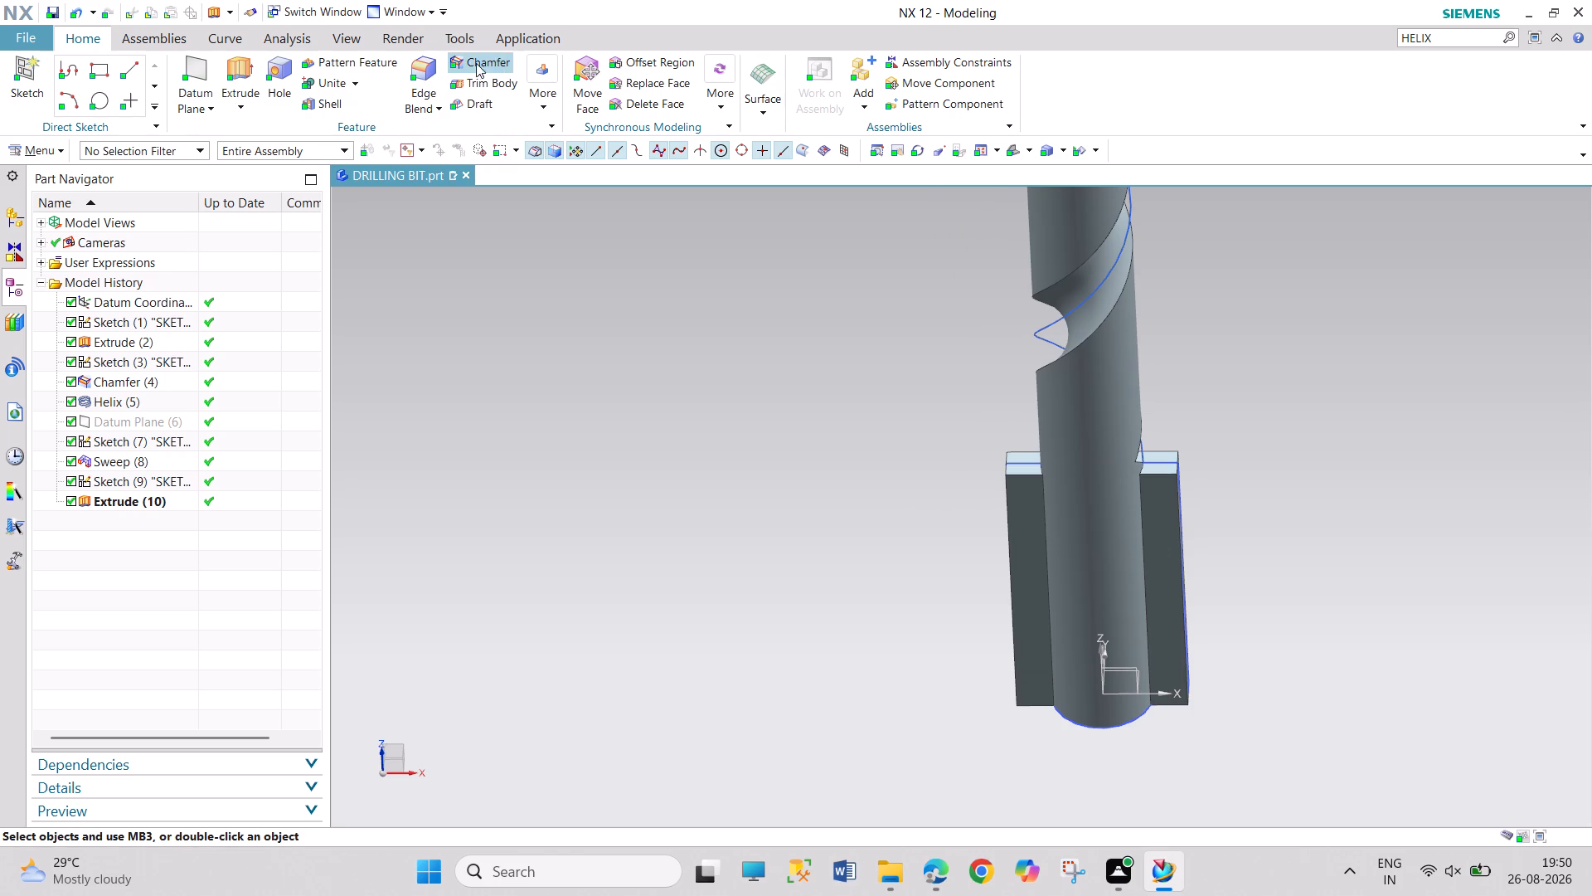
click(408, 57)
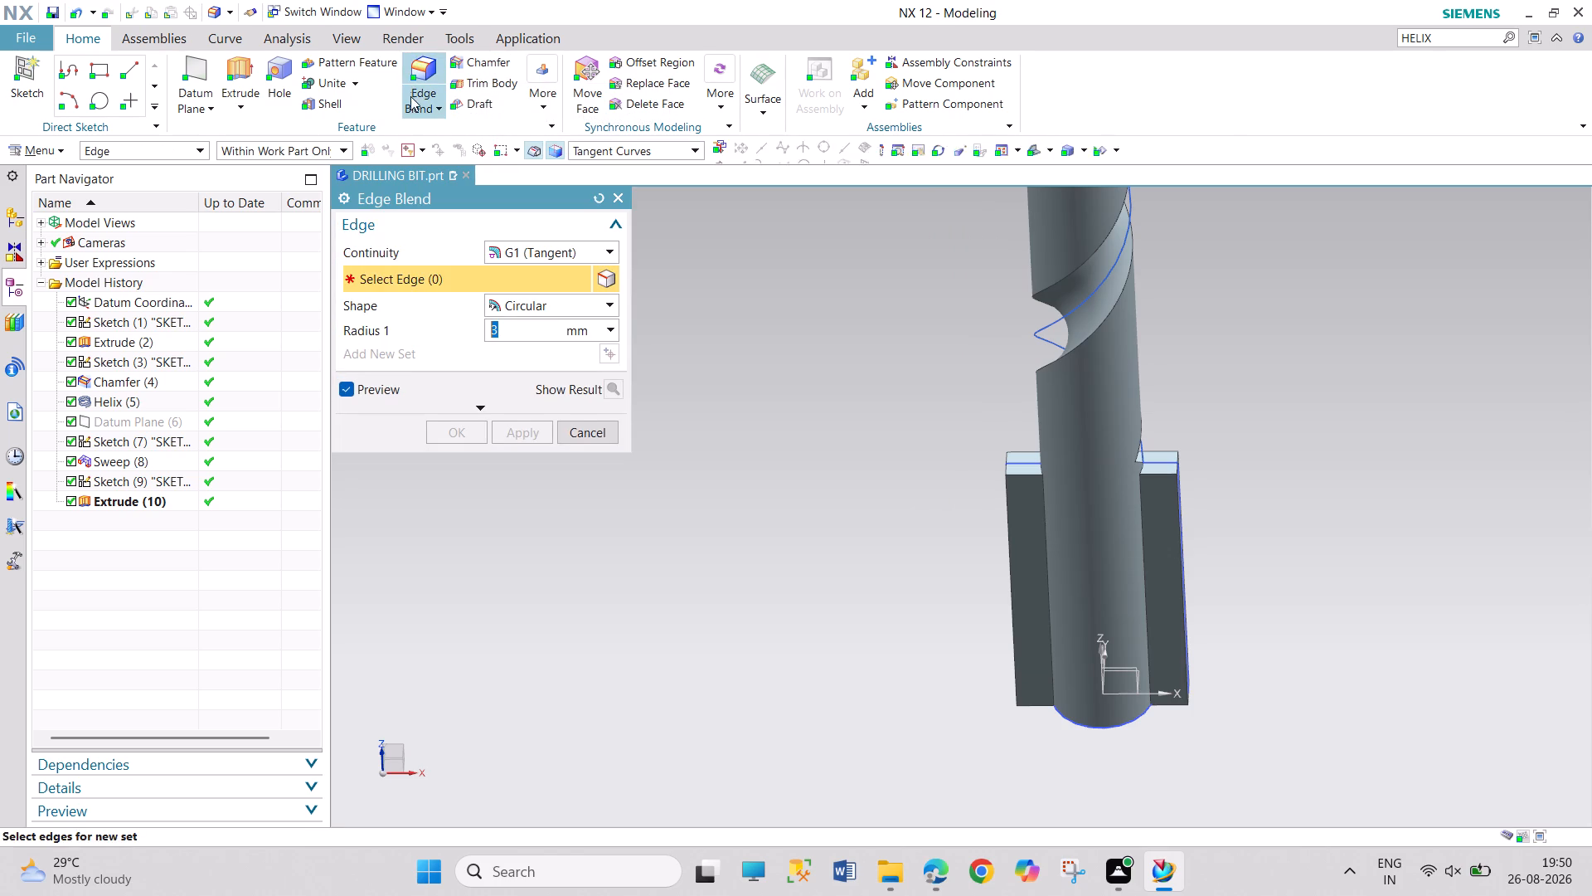
key(2)
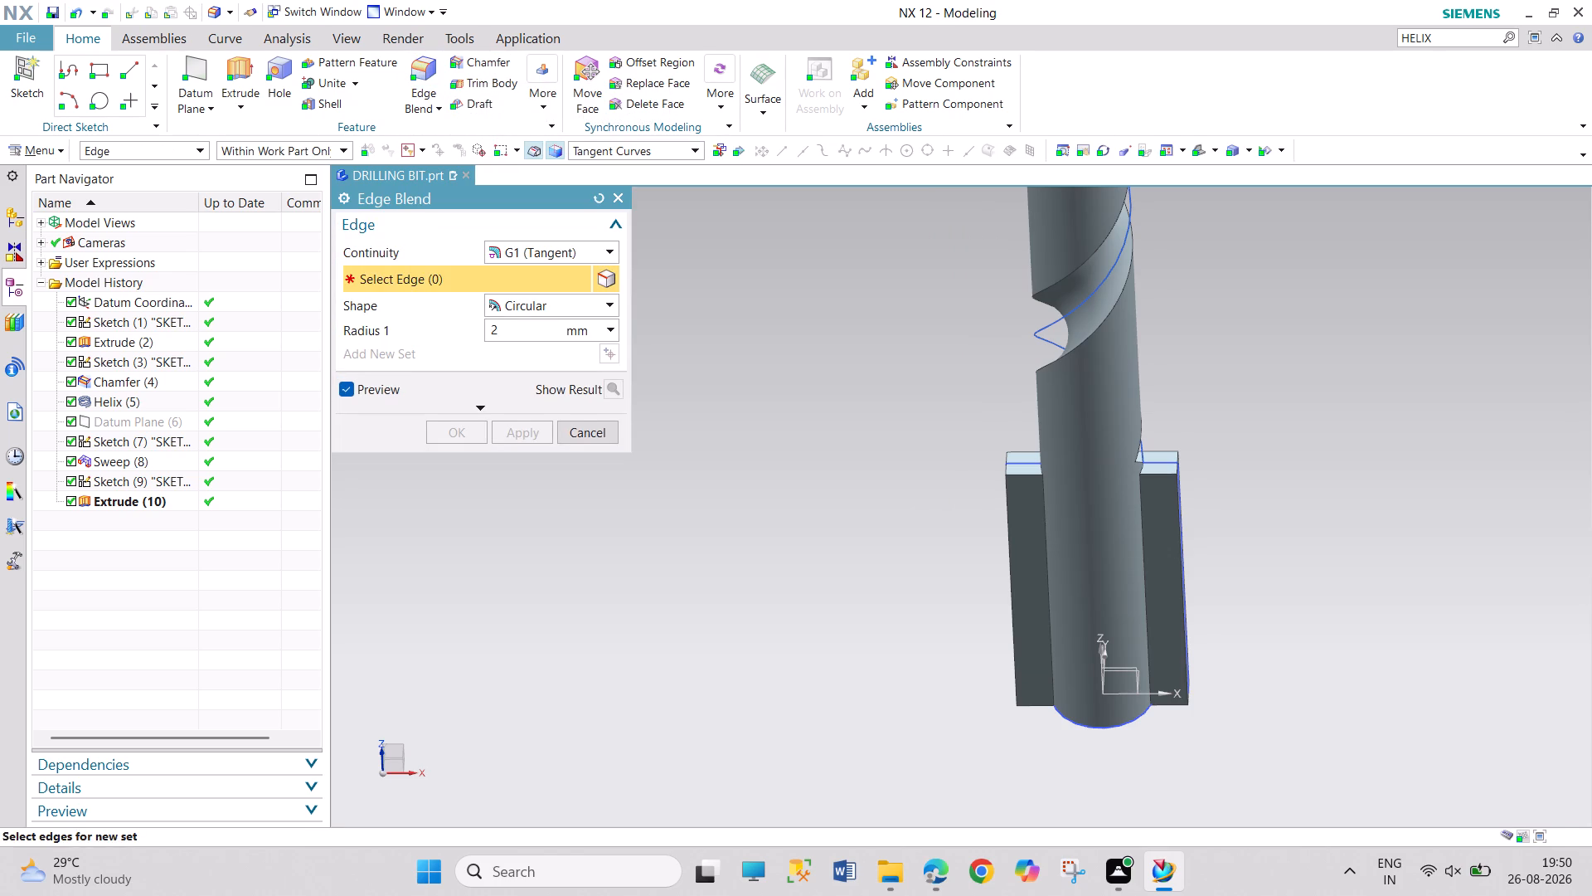
key(Return)
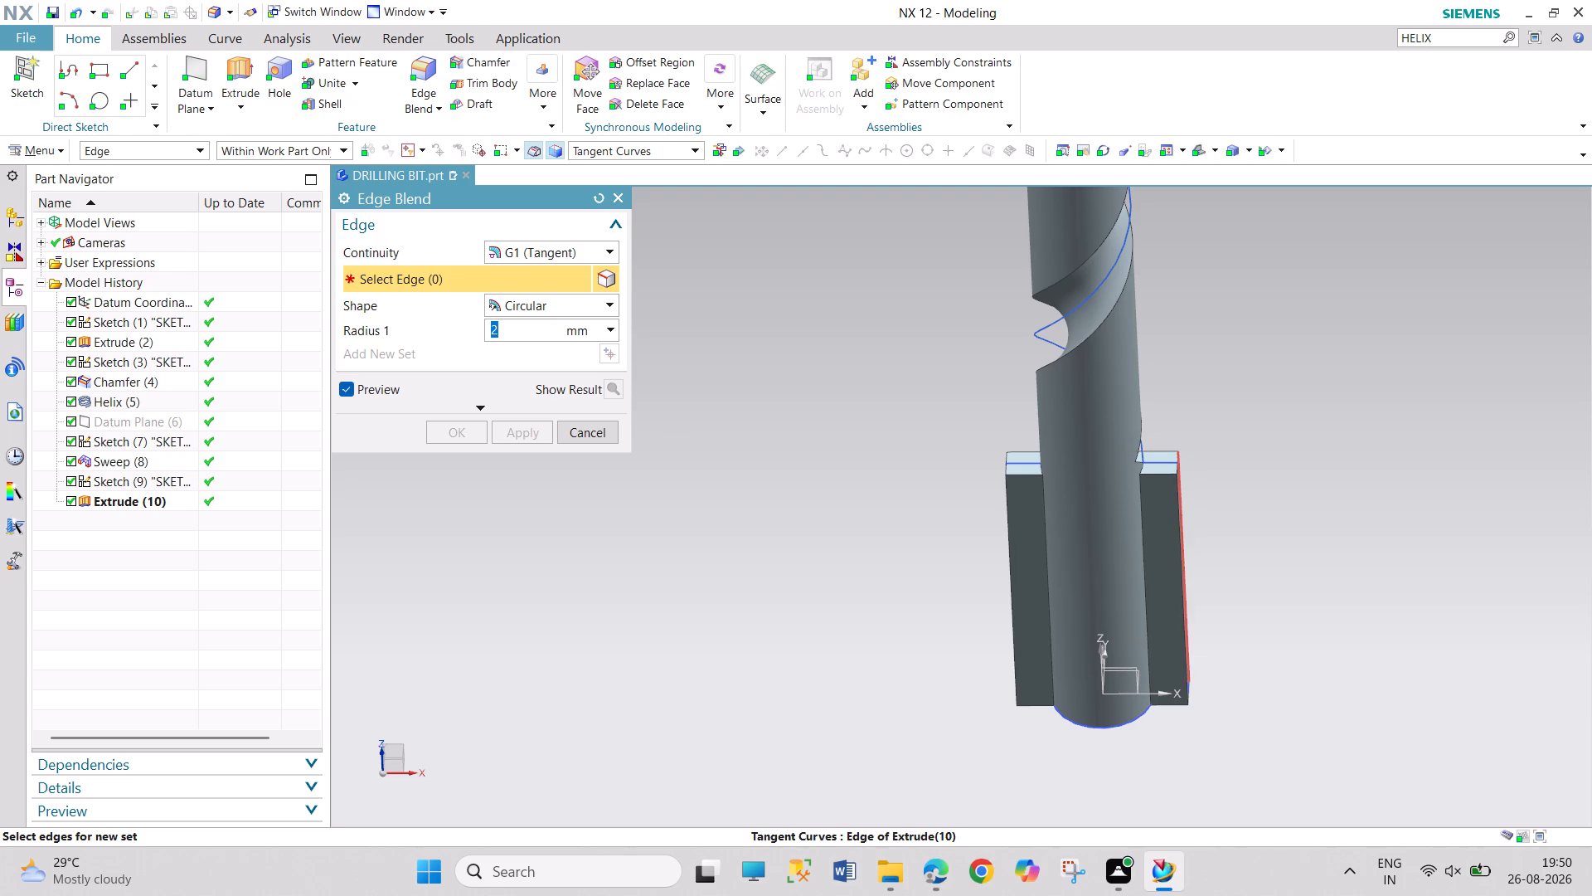
scroll(1193, 451, down, 5)
scroll(1198, 455, up, 6)
scroll(1125, 542, up, 3)
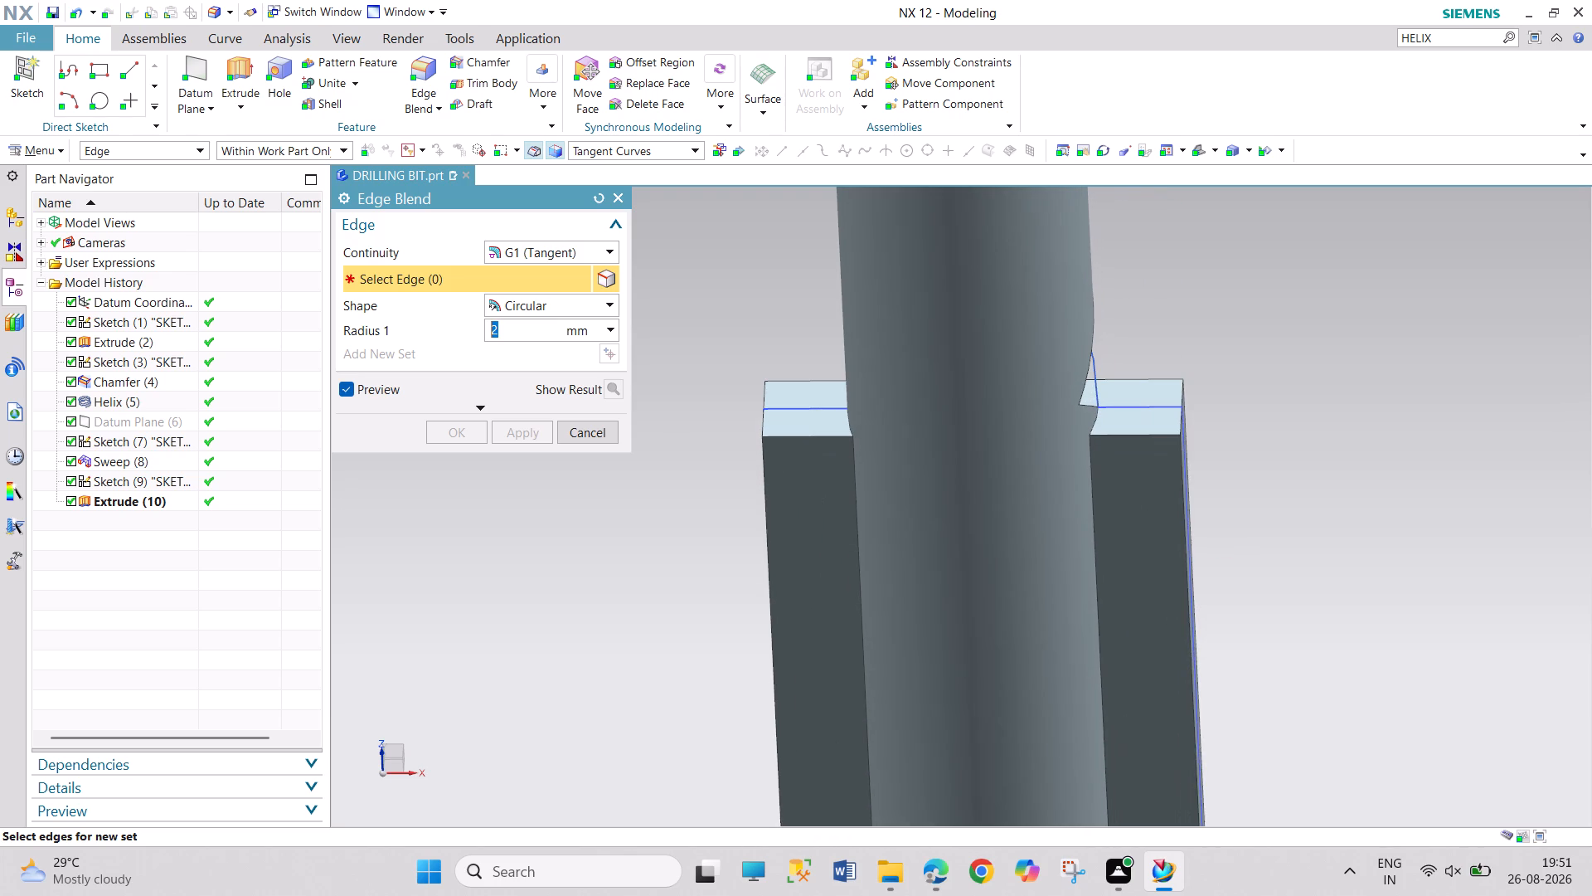
click(1176, 425)
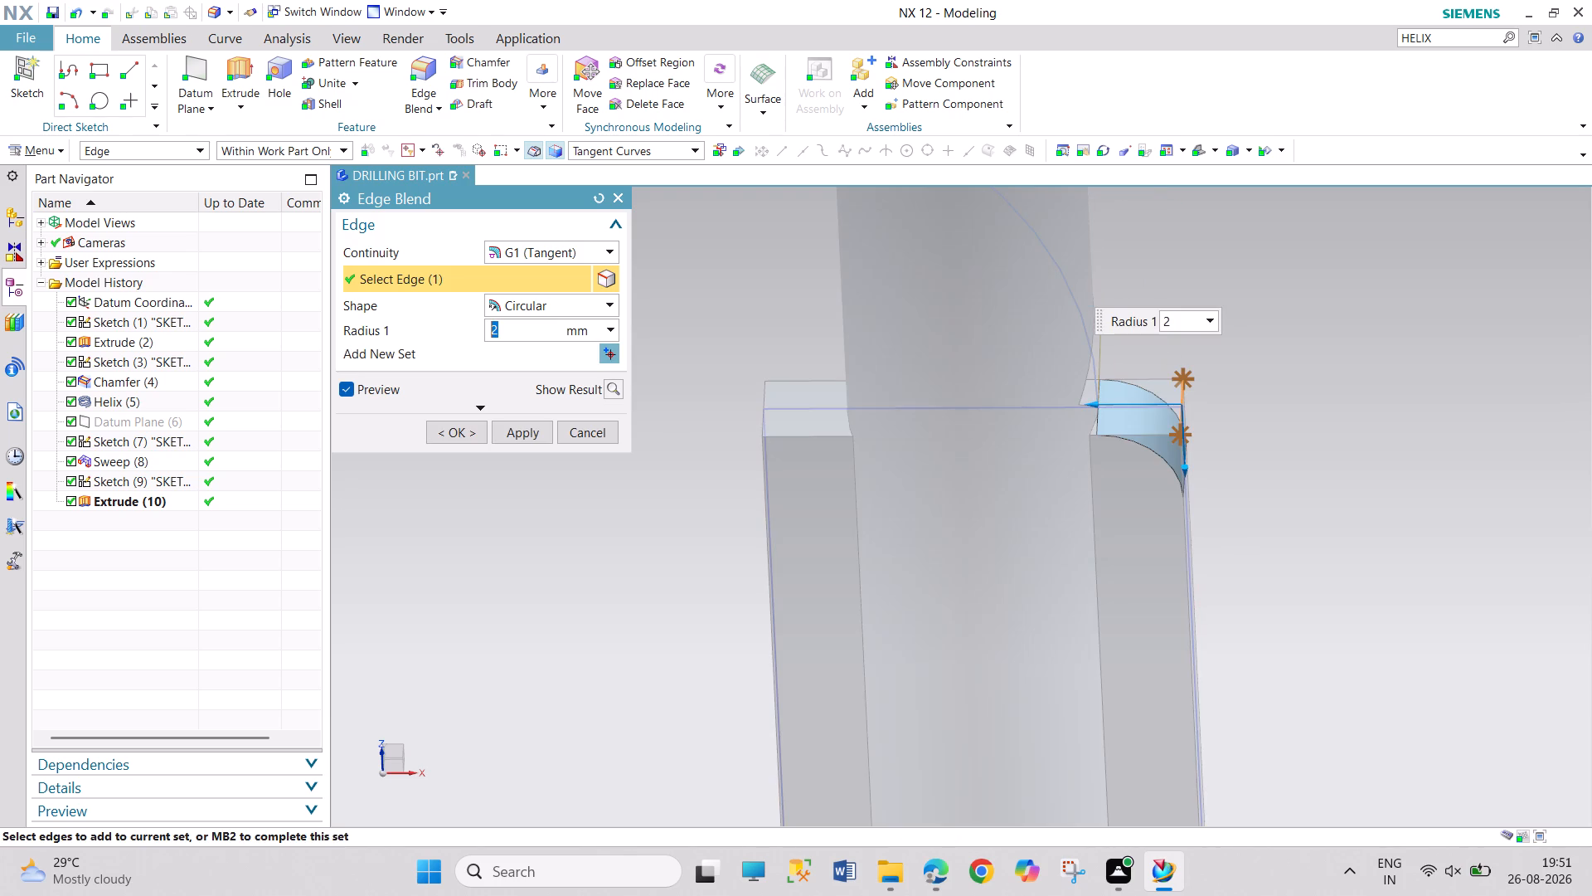
click(758, 423)
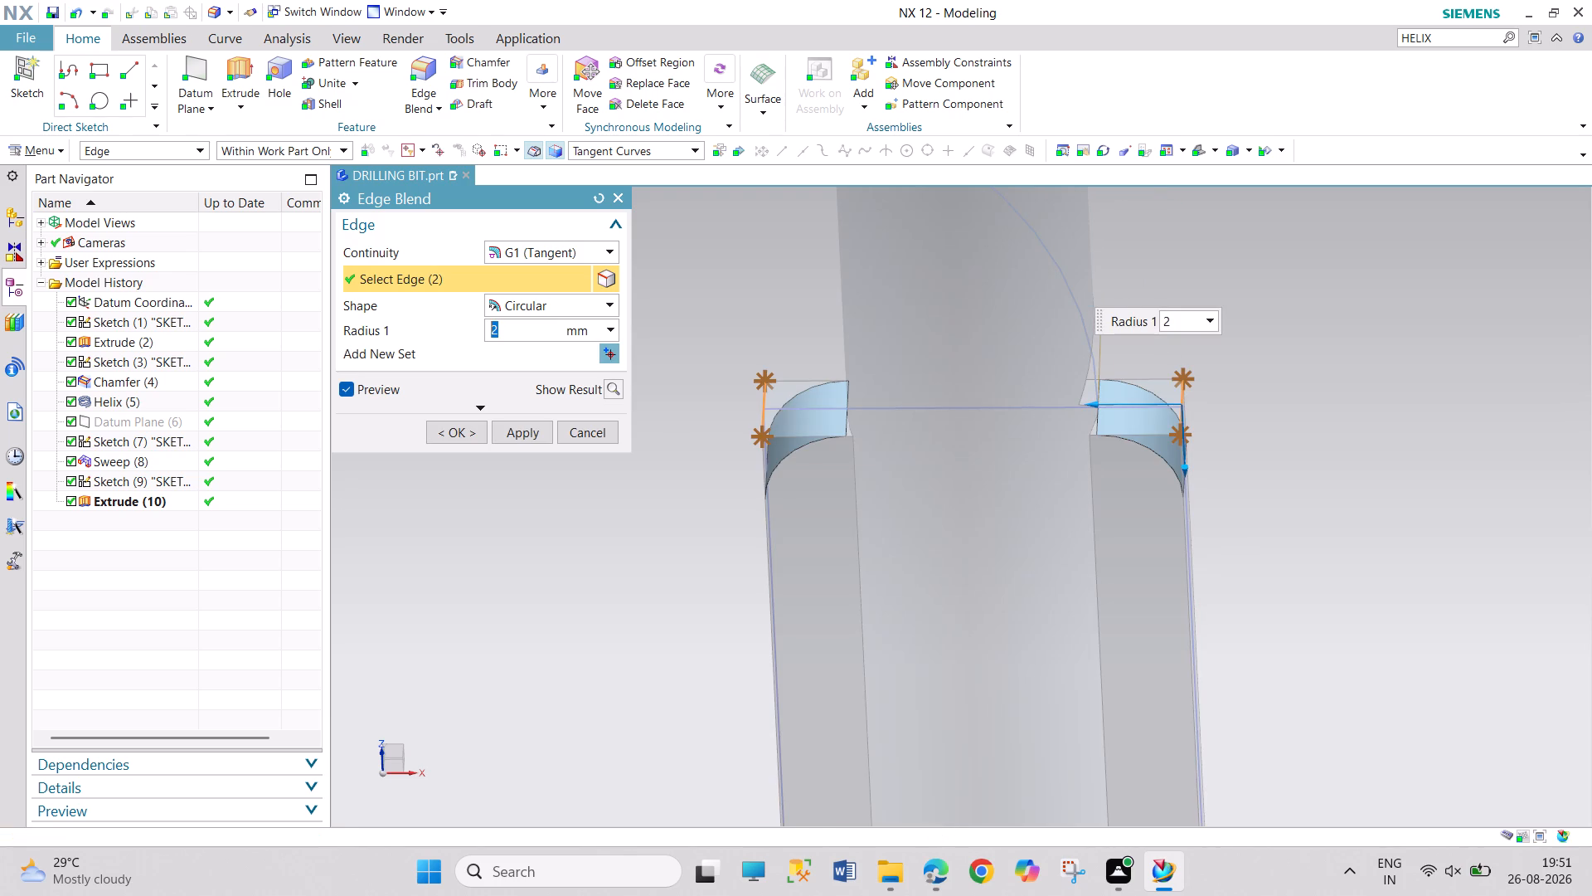
click(464, 426)
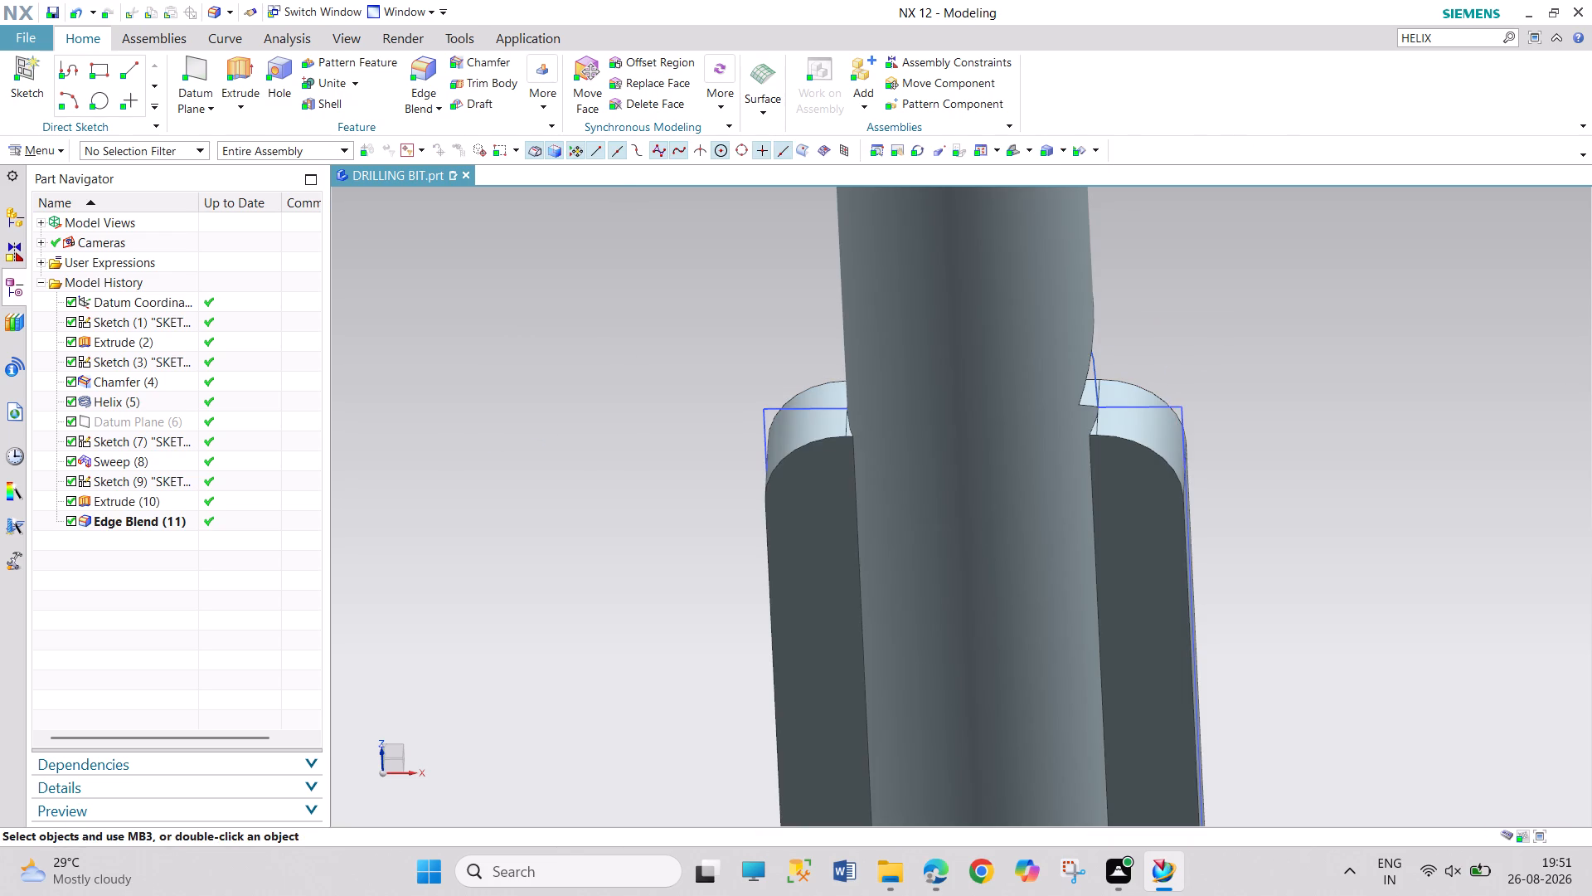
Save the DRILLING BIT part.
scroll(657, 470, up, 5)
scroll(658, 466, down, 11)
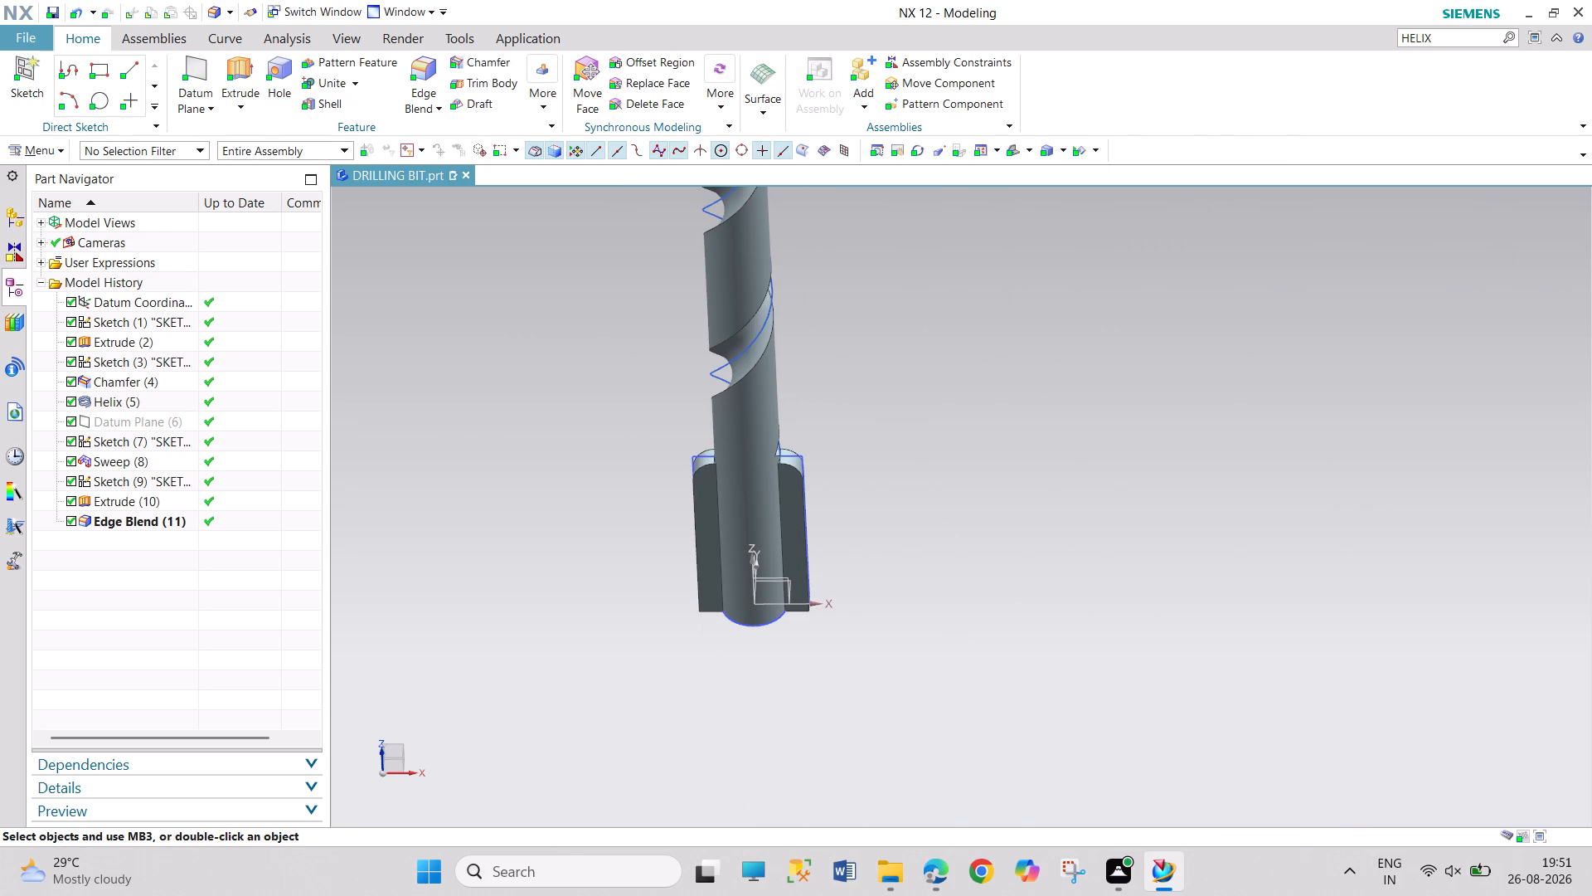
key(ctrl+s)
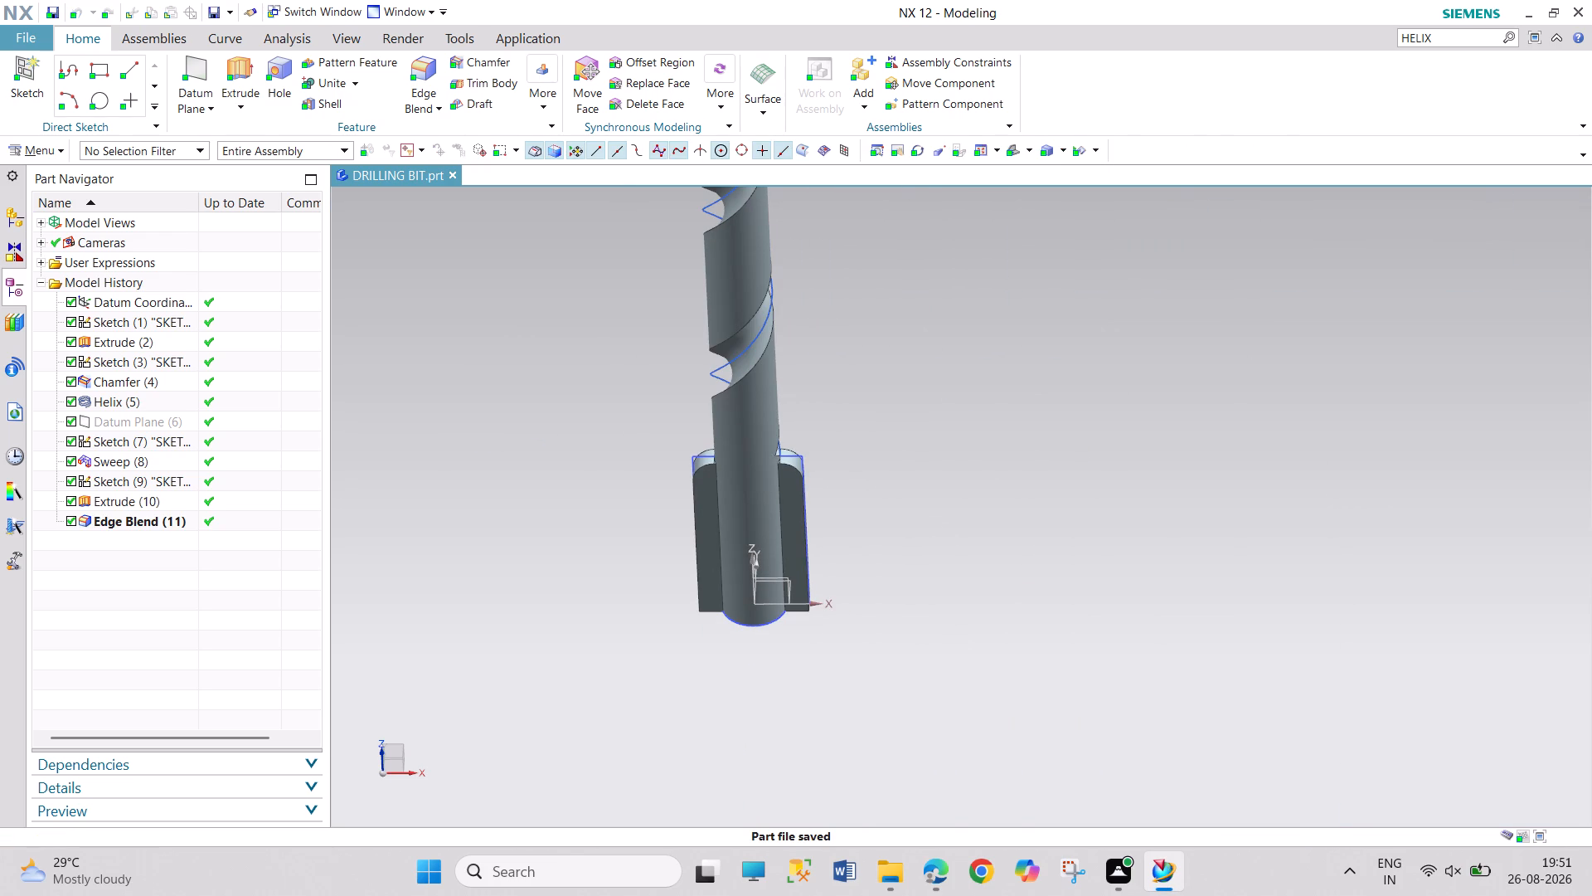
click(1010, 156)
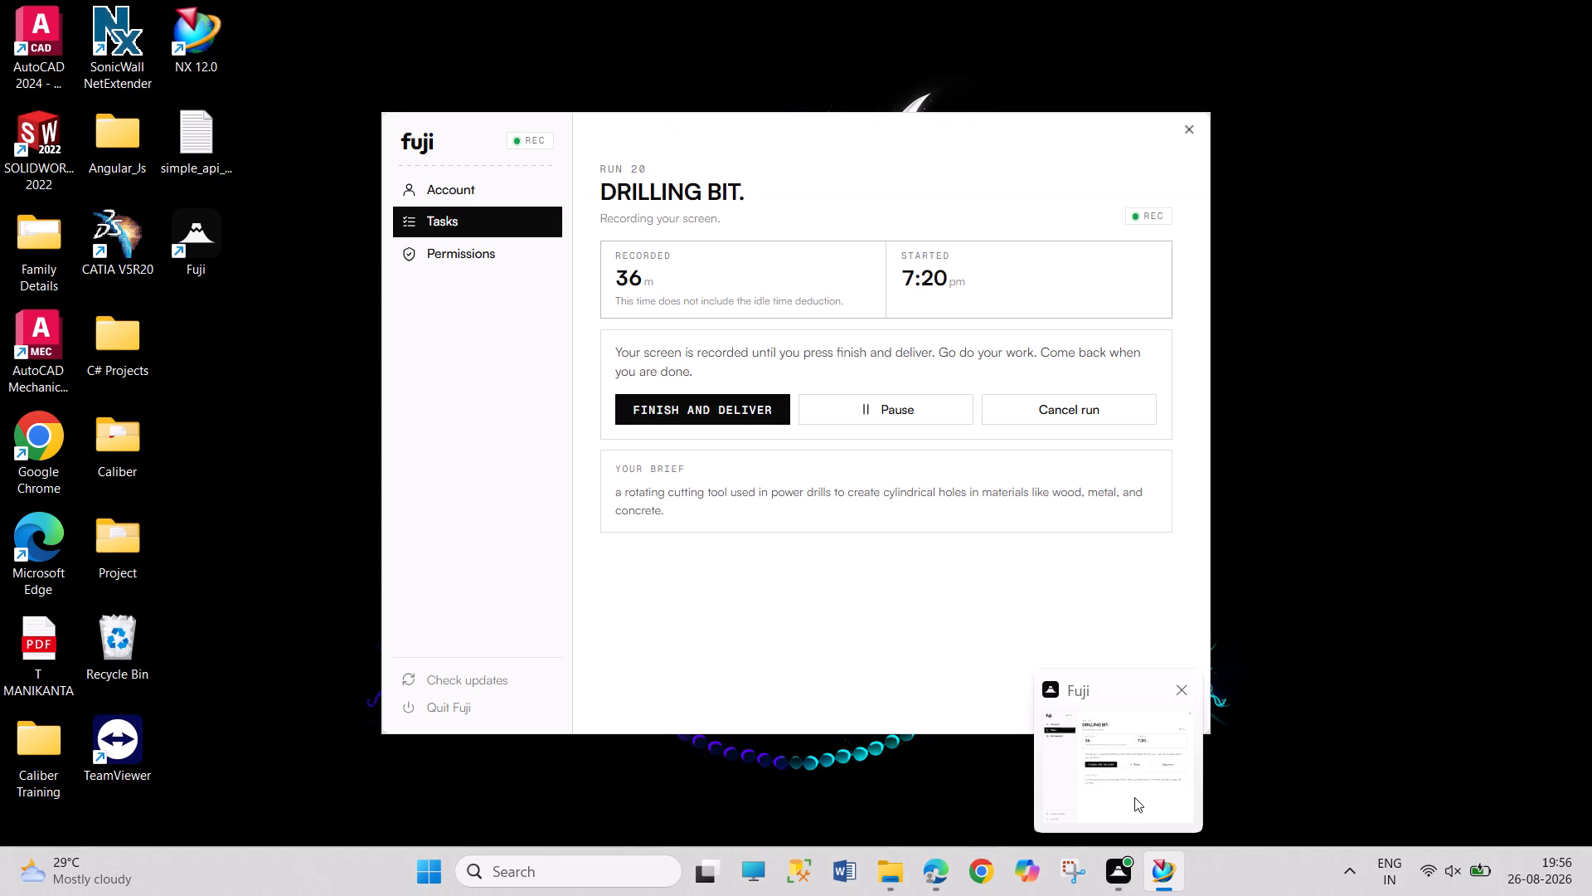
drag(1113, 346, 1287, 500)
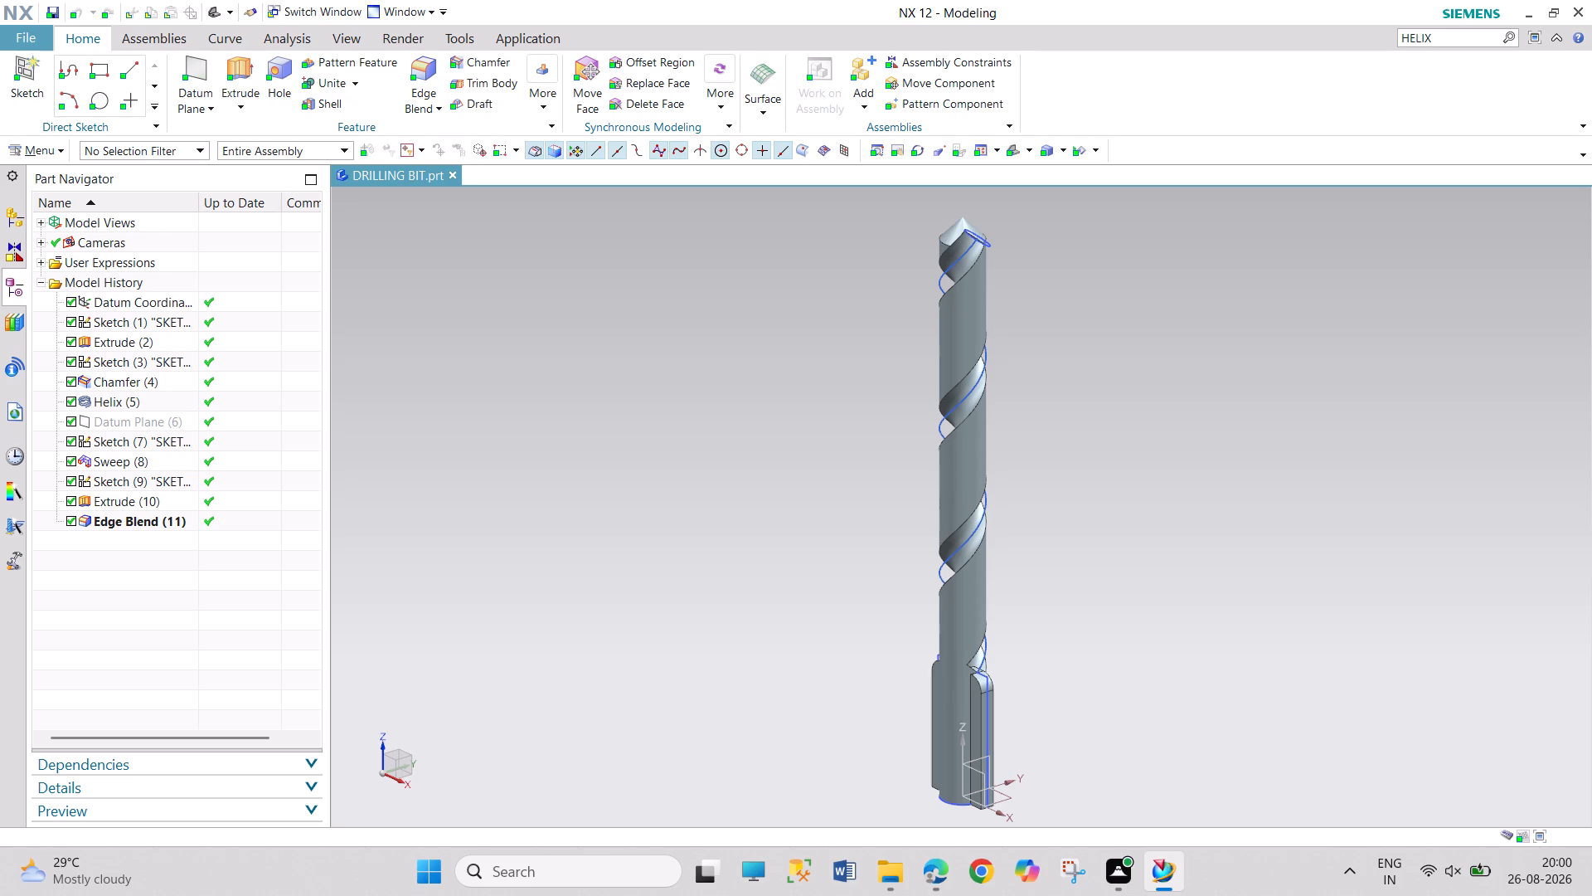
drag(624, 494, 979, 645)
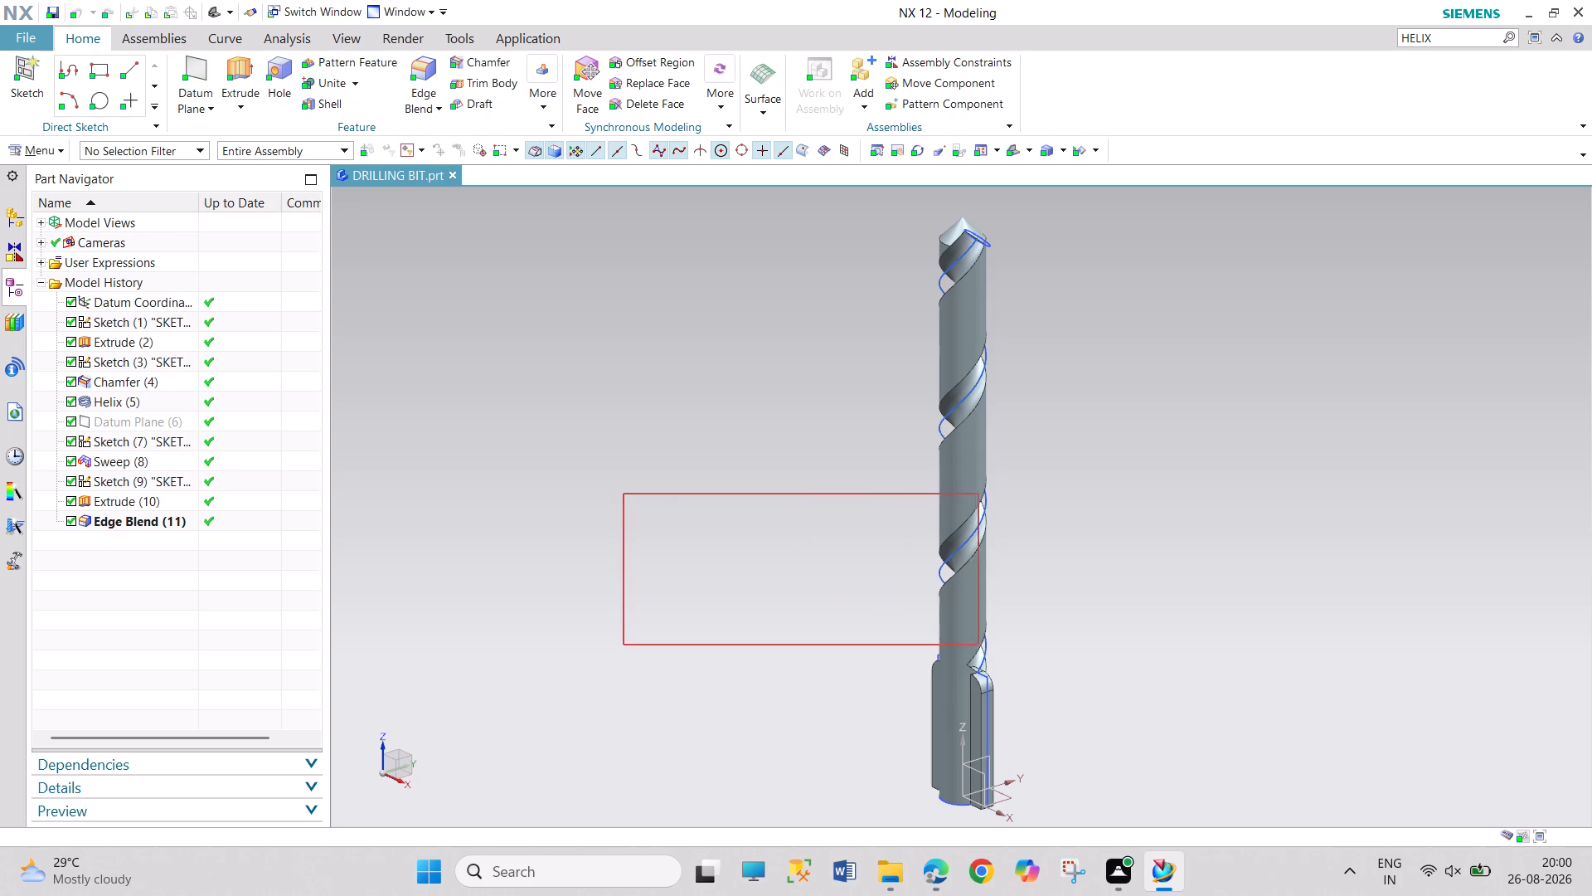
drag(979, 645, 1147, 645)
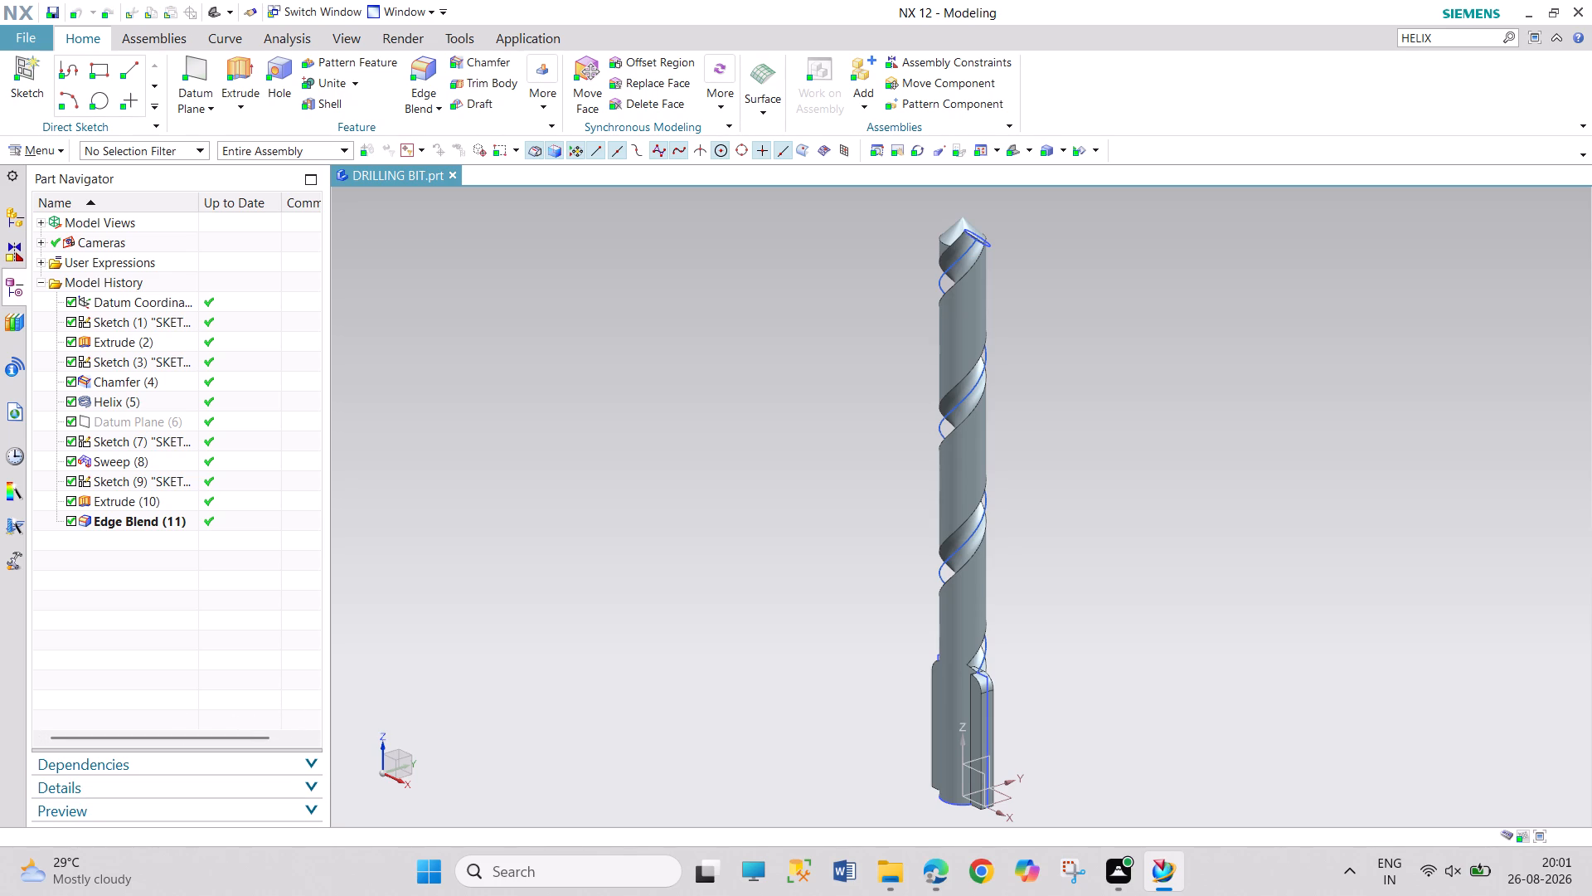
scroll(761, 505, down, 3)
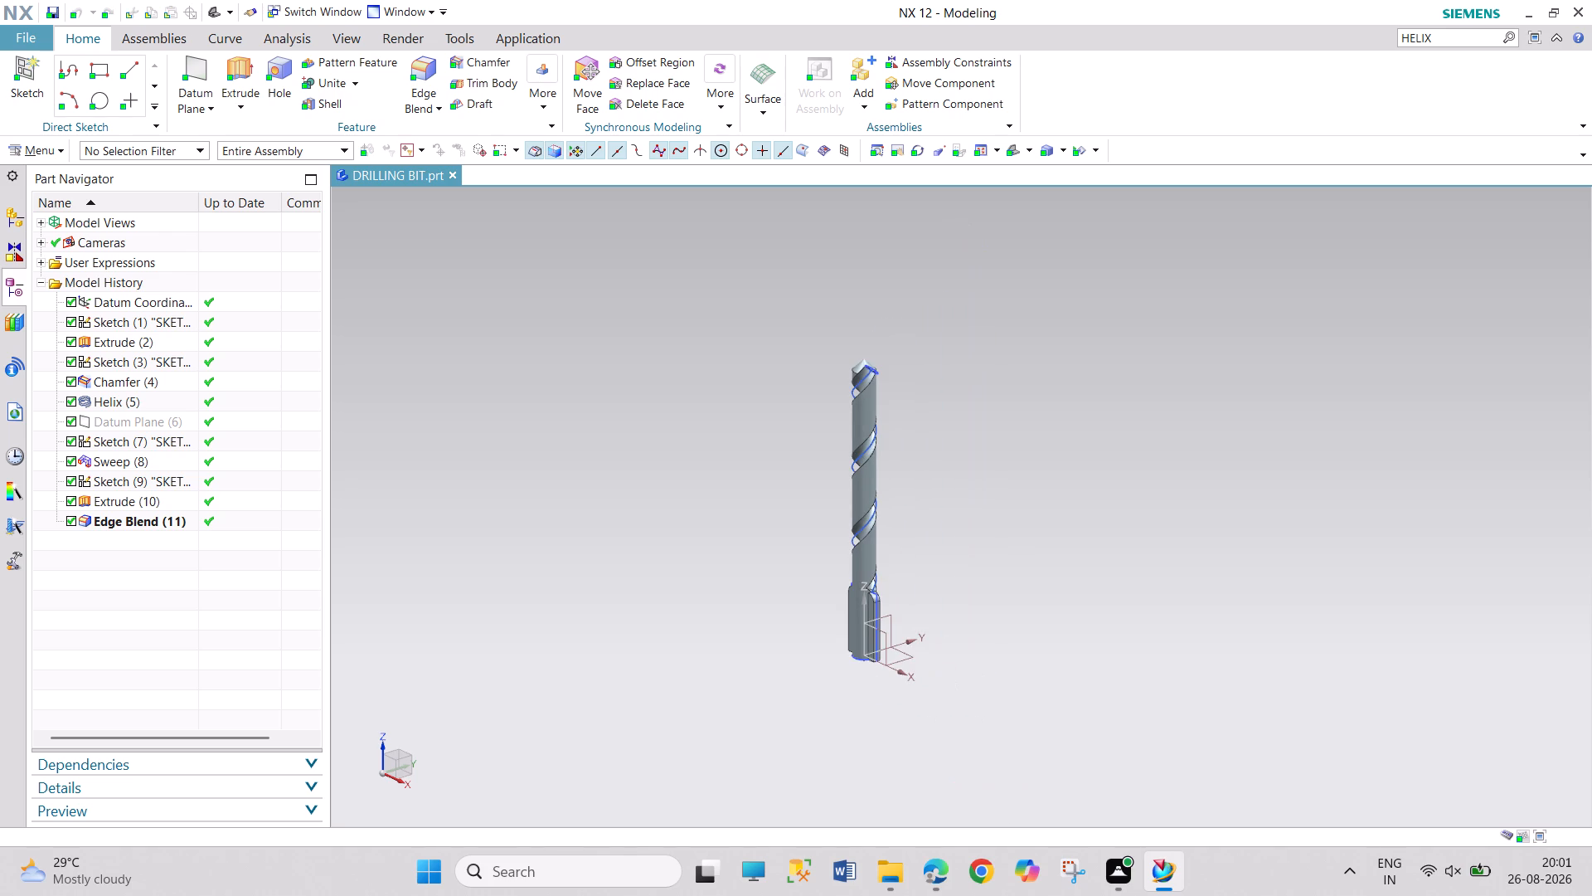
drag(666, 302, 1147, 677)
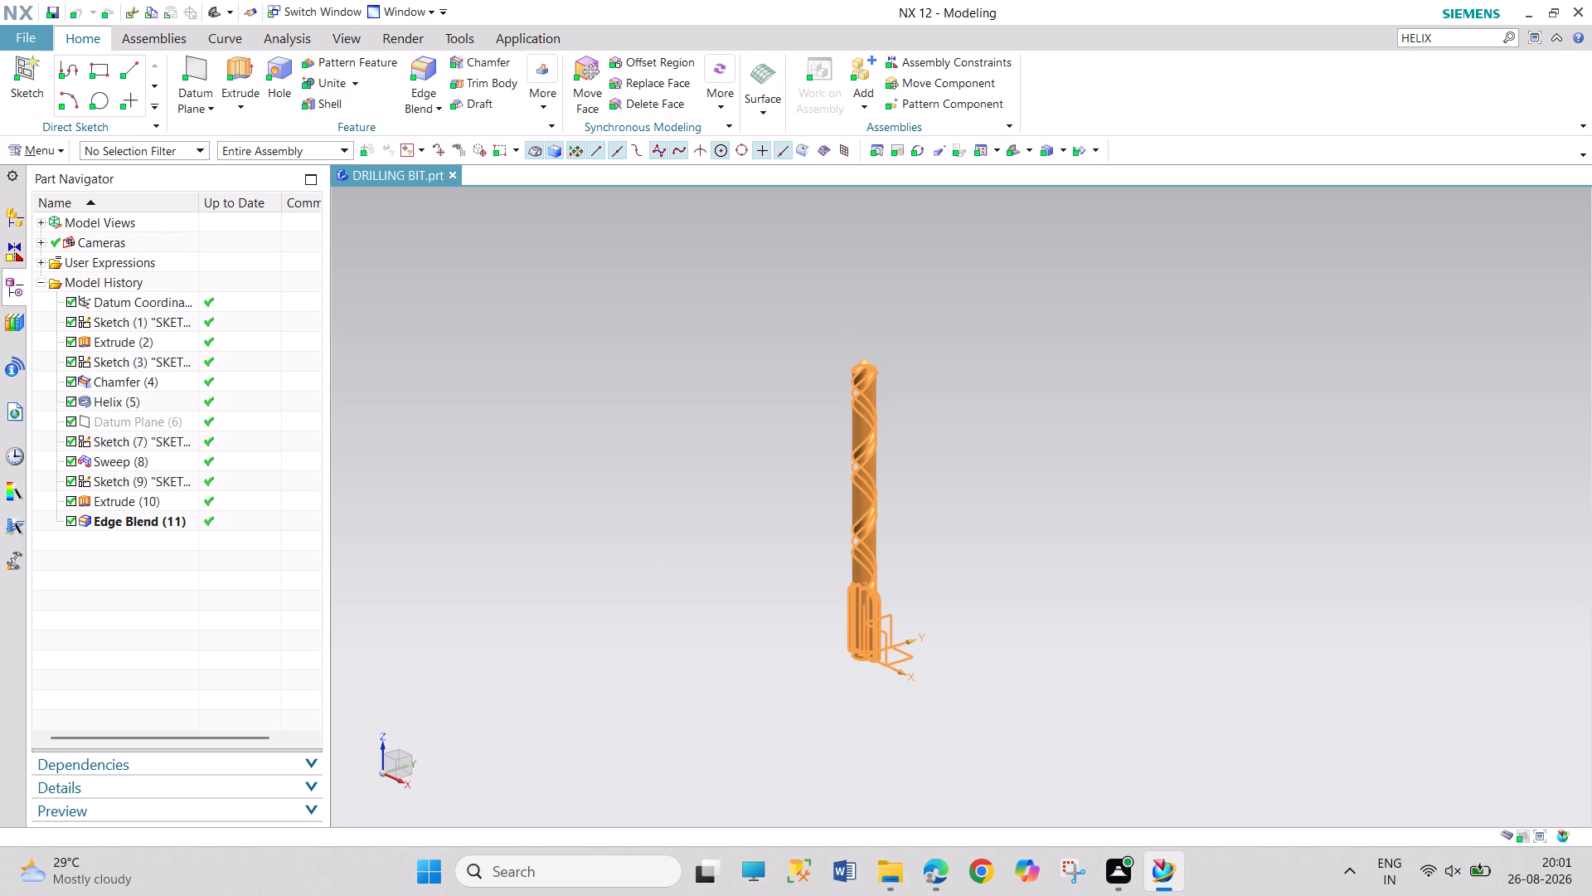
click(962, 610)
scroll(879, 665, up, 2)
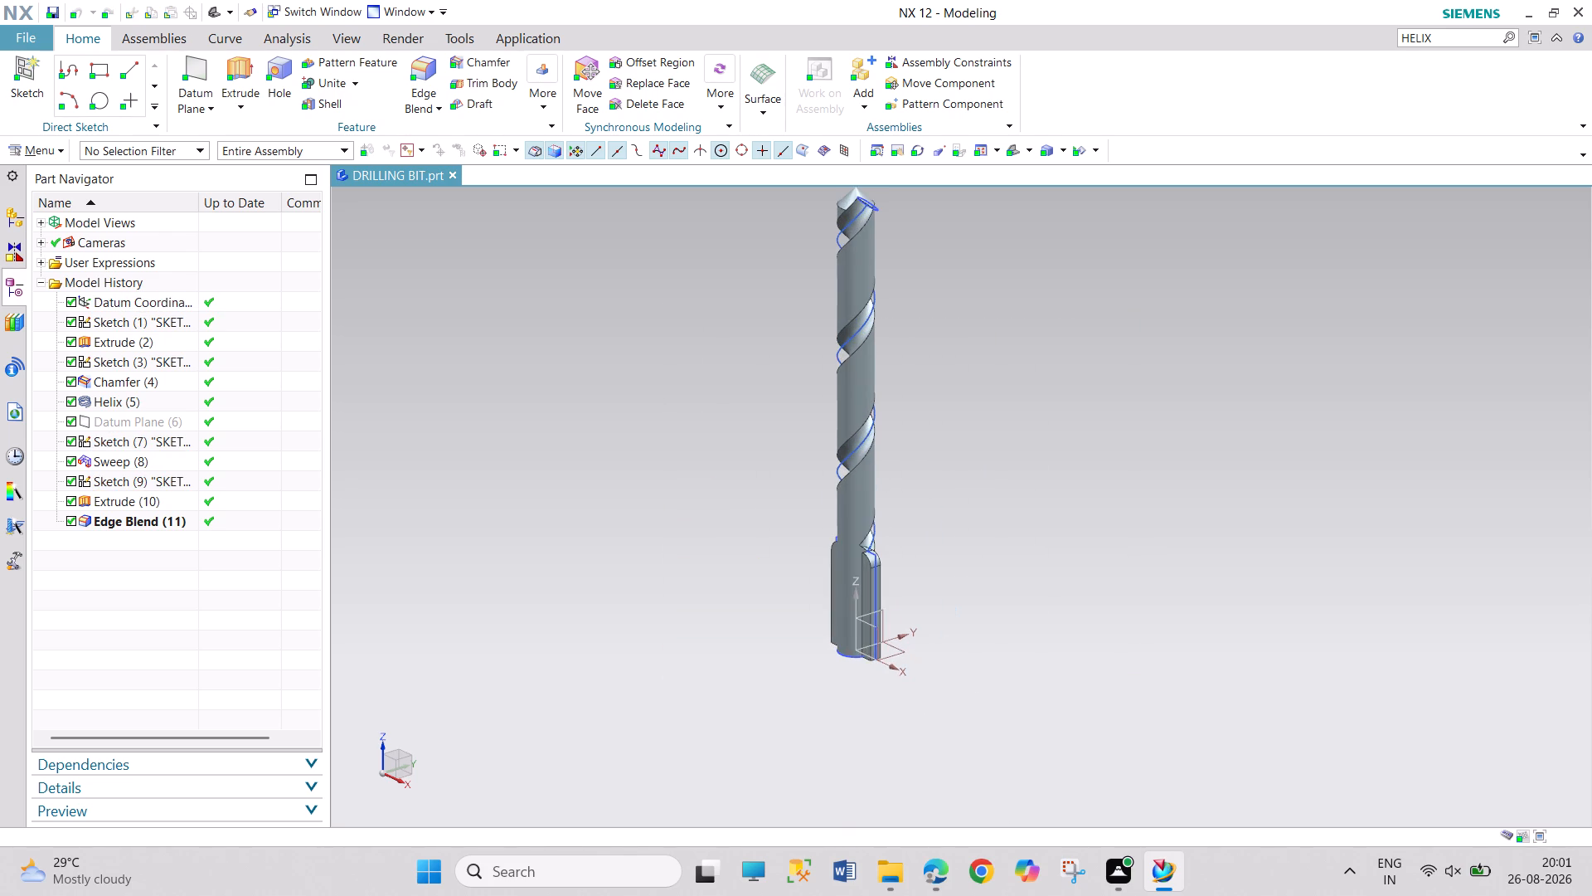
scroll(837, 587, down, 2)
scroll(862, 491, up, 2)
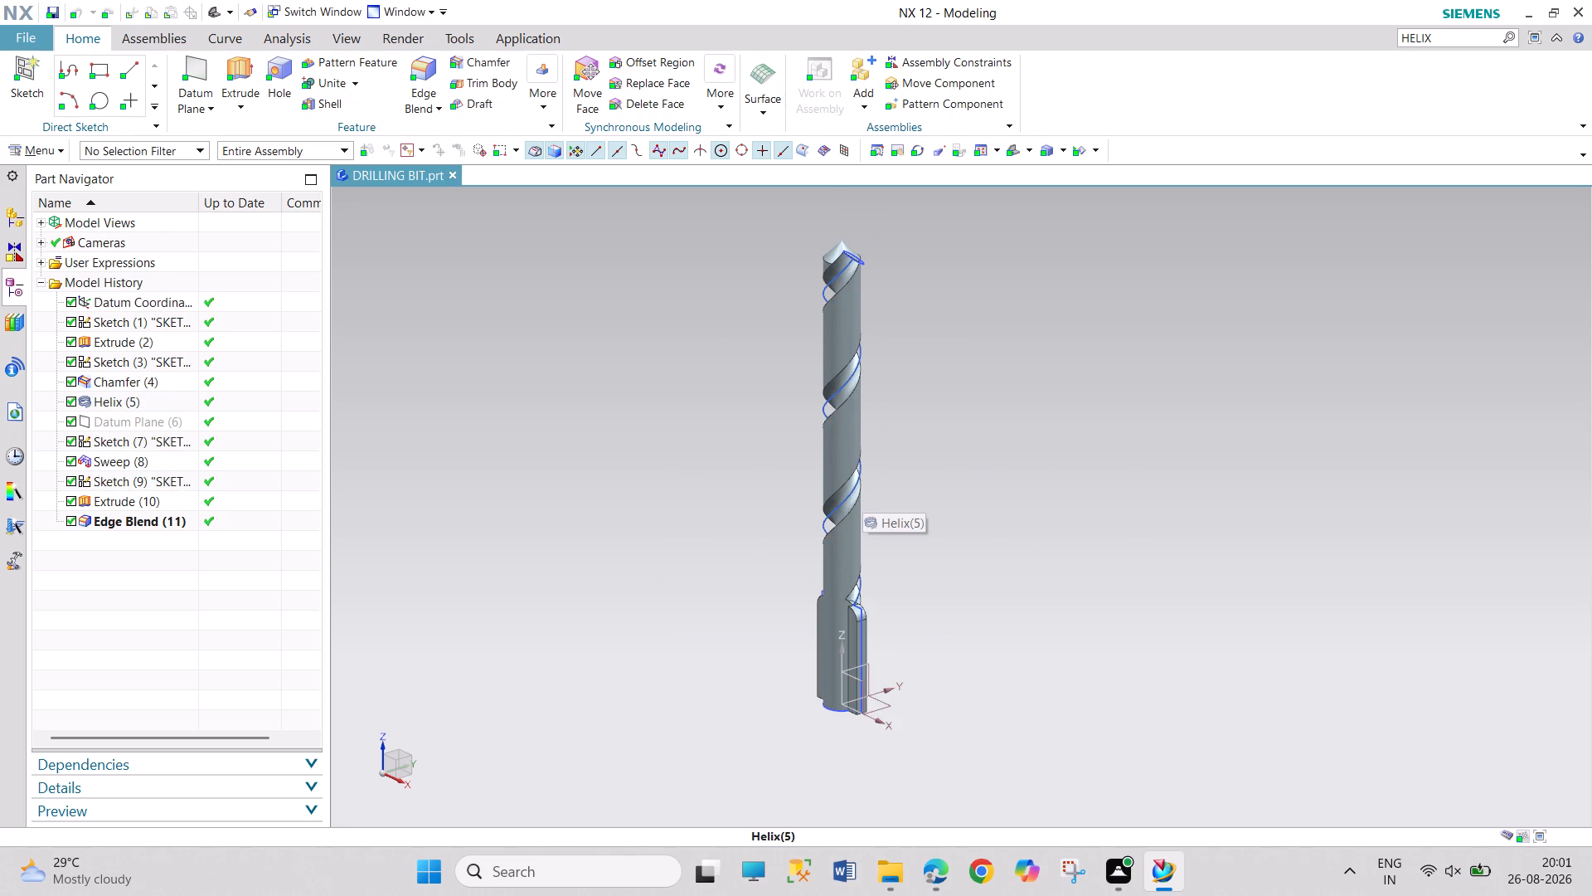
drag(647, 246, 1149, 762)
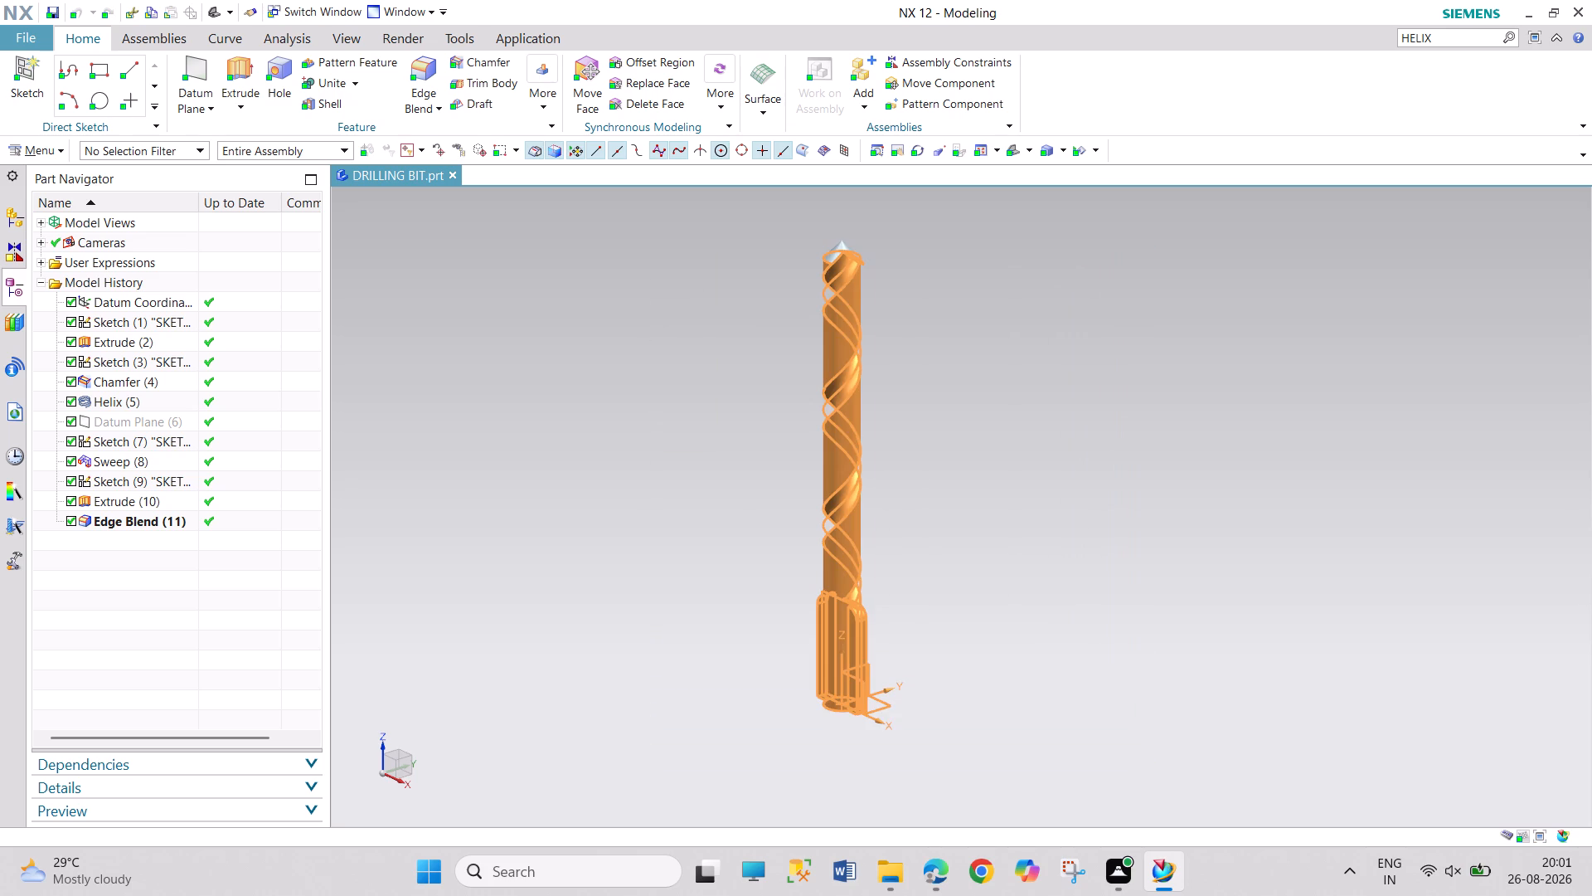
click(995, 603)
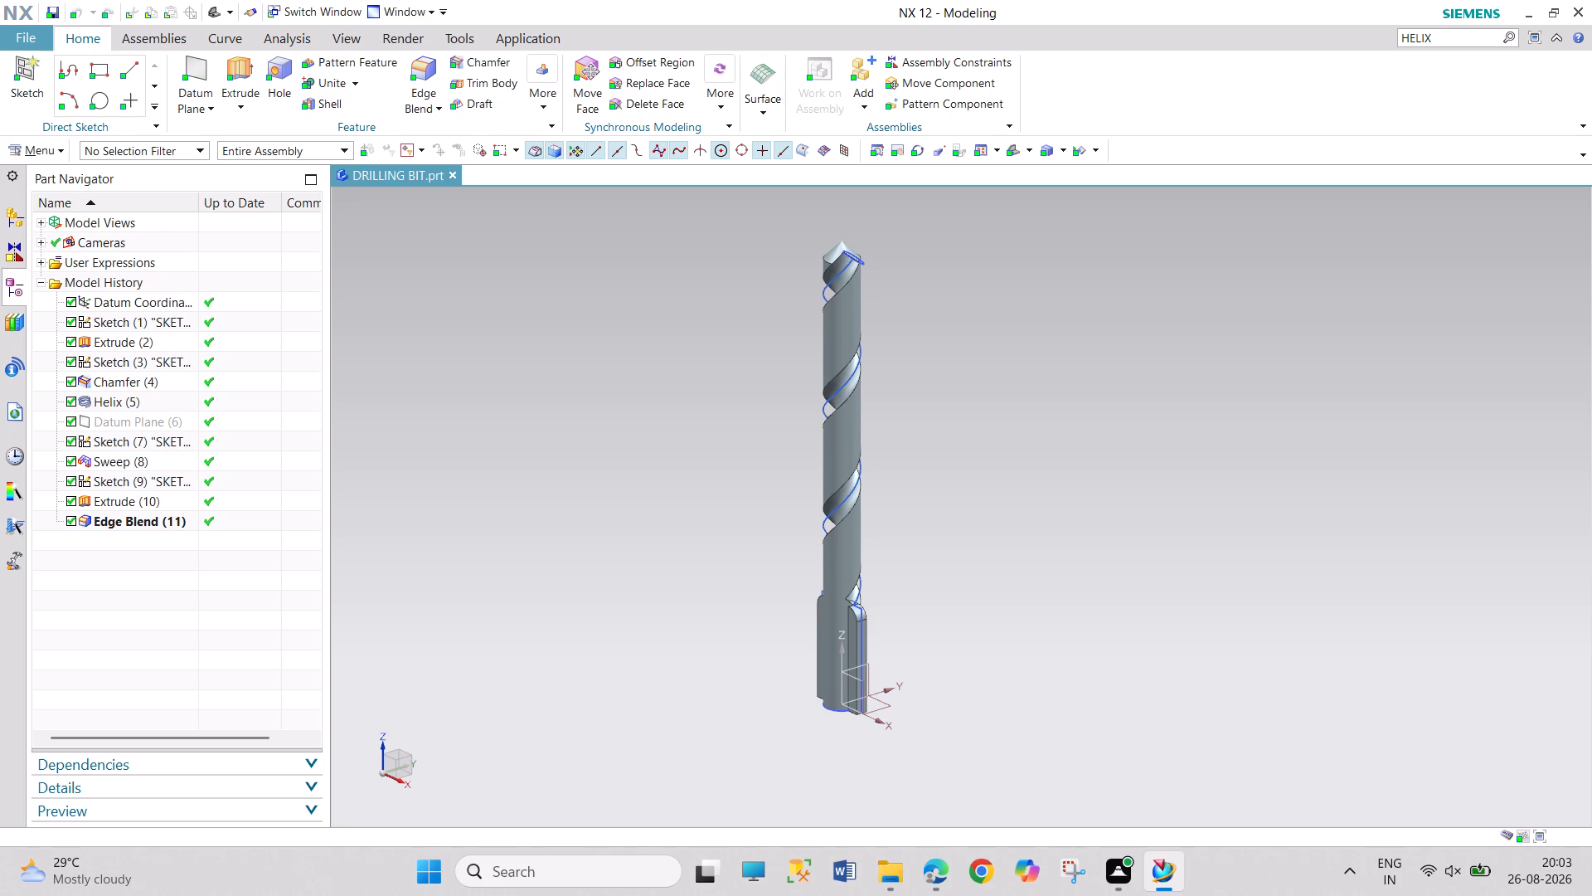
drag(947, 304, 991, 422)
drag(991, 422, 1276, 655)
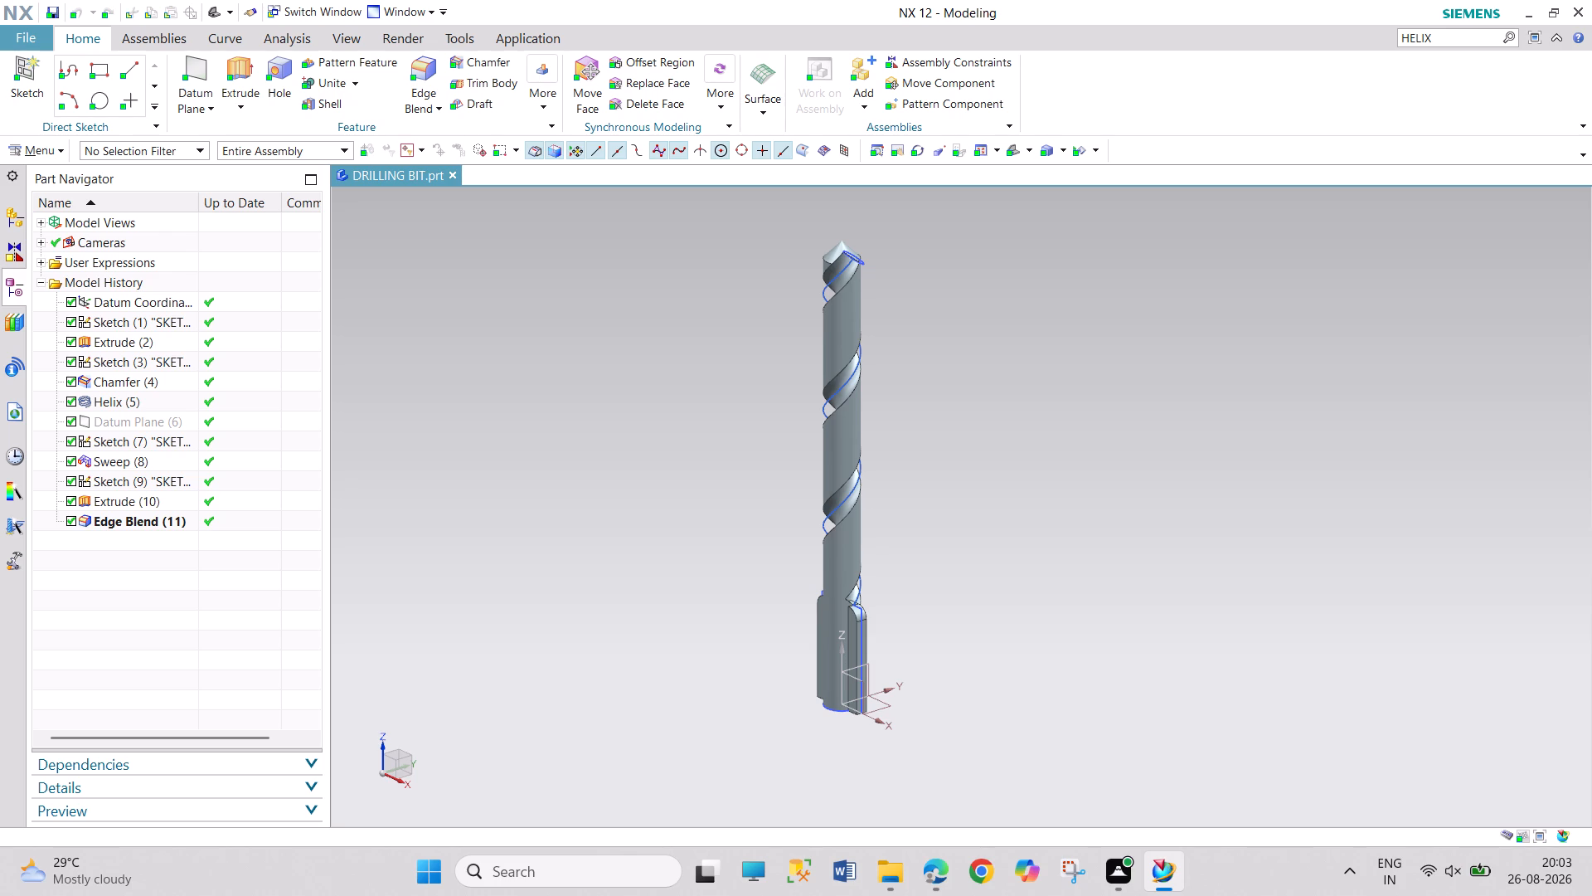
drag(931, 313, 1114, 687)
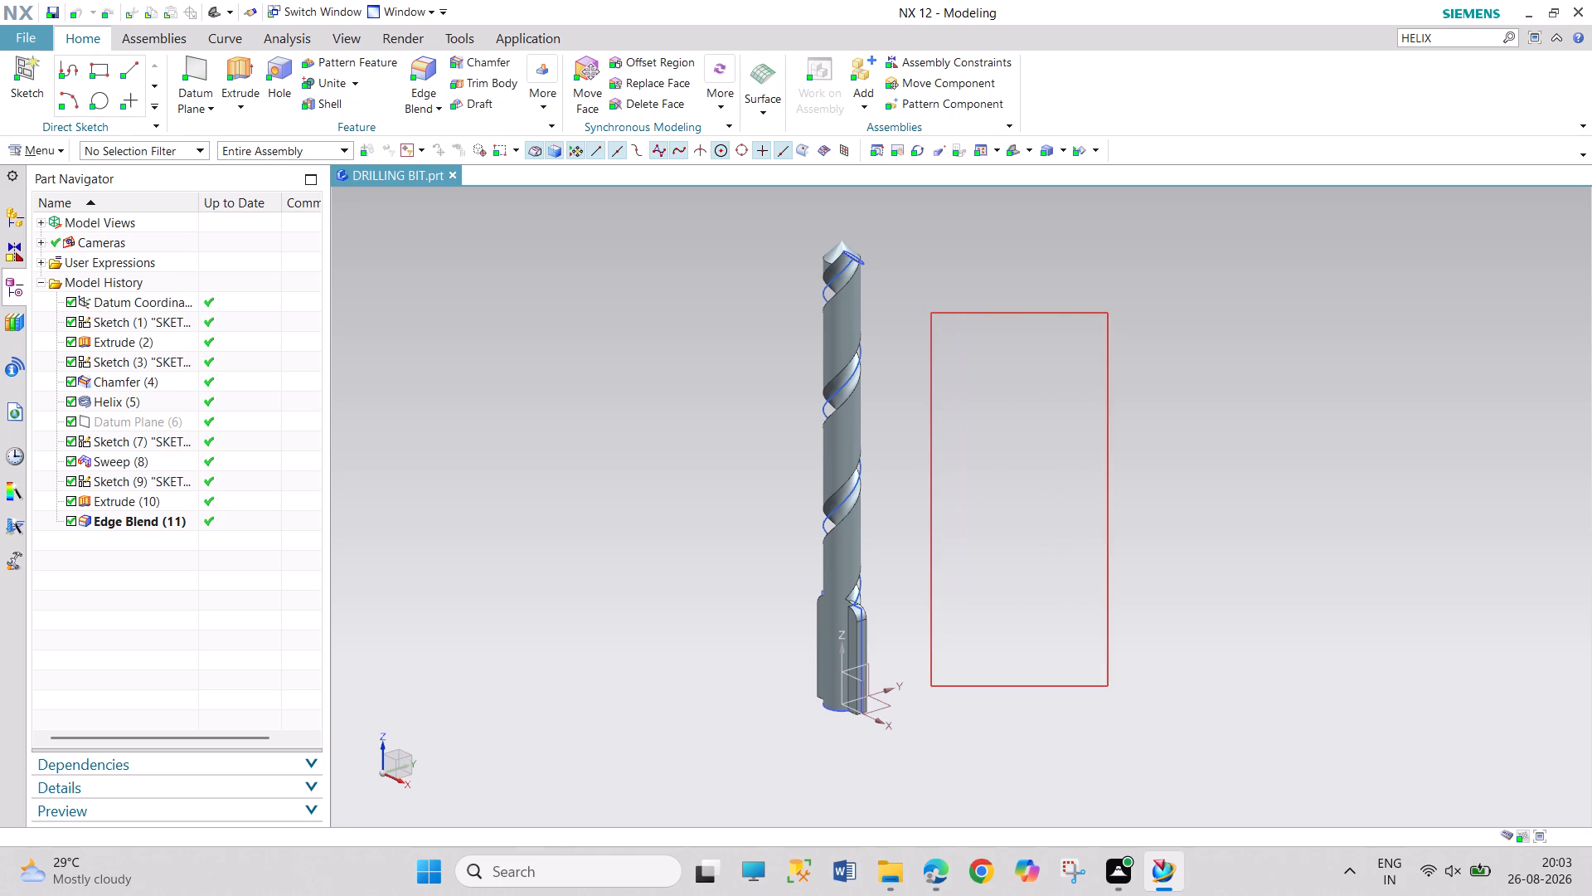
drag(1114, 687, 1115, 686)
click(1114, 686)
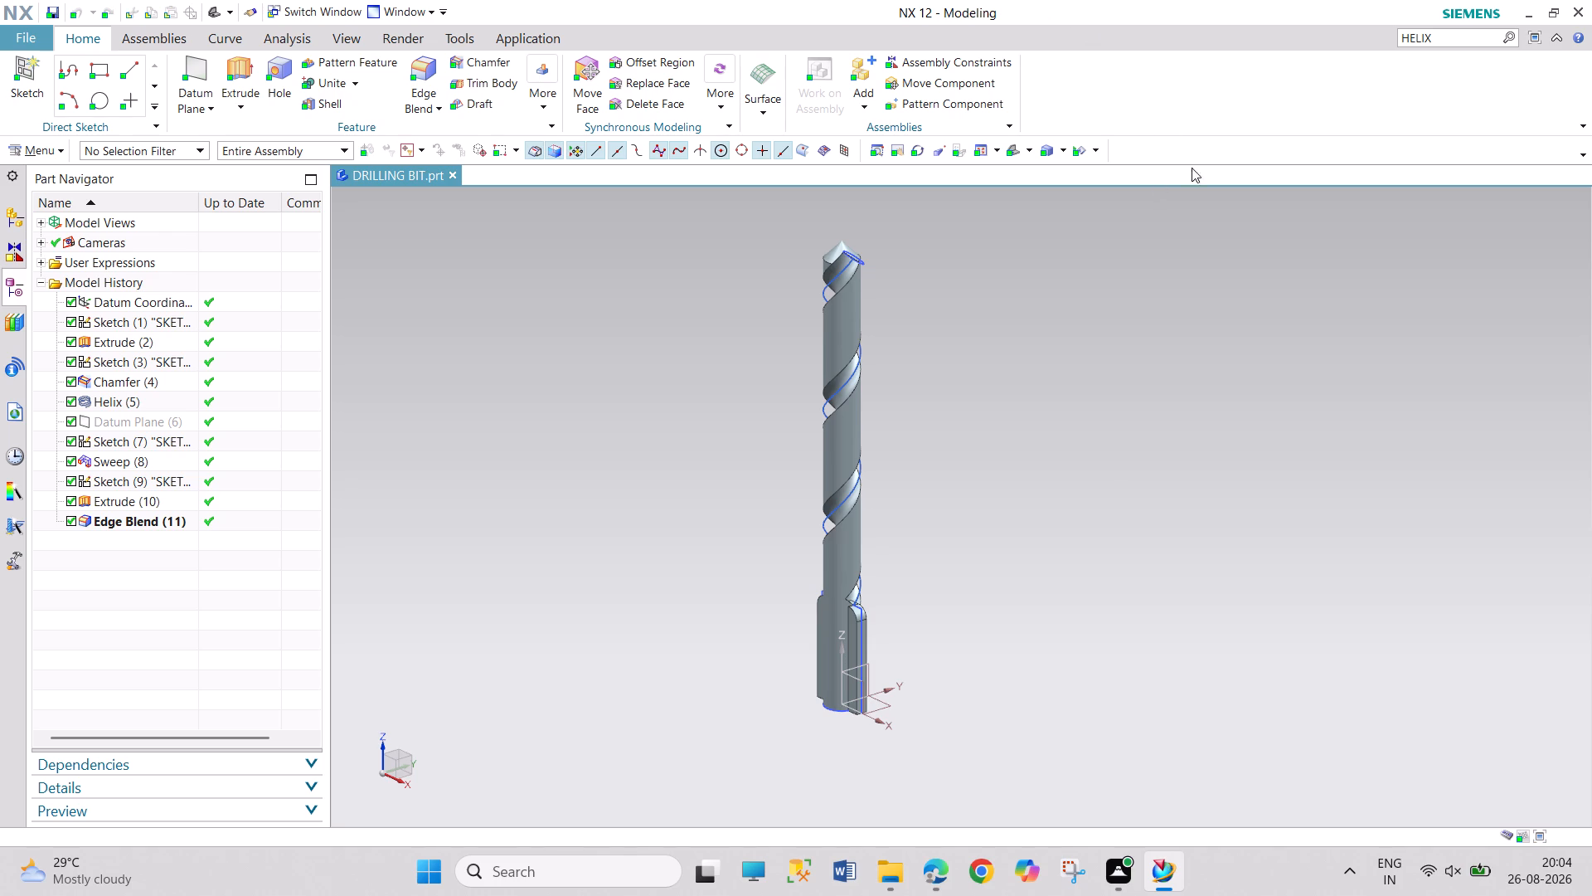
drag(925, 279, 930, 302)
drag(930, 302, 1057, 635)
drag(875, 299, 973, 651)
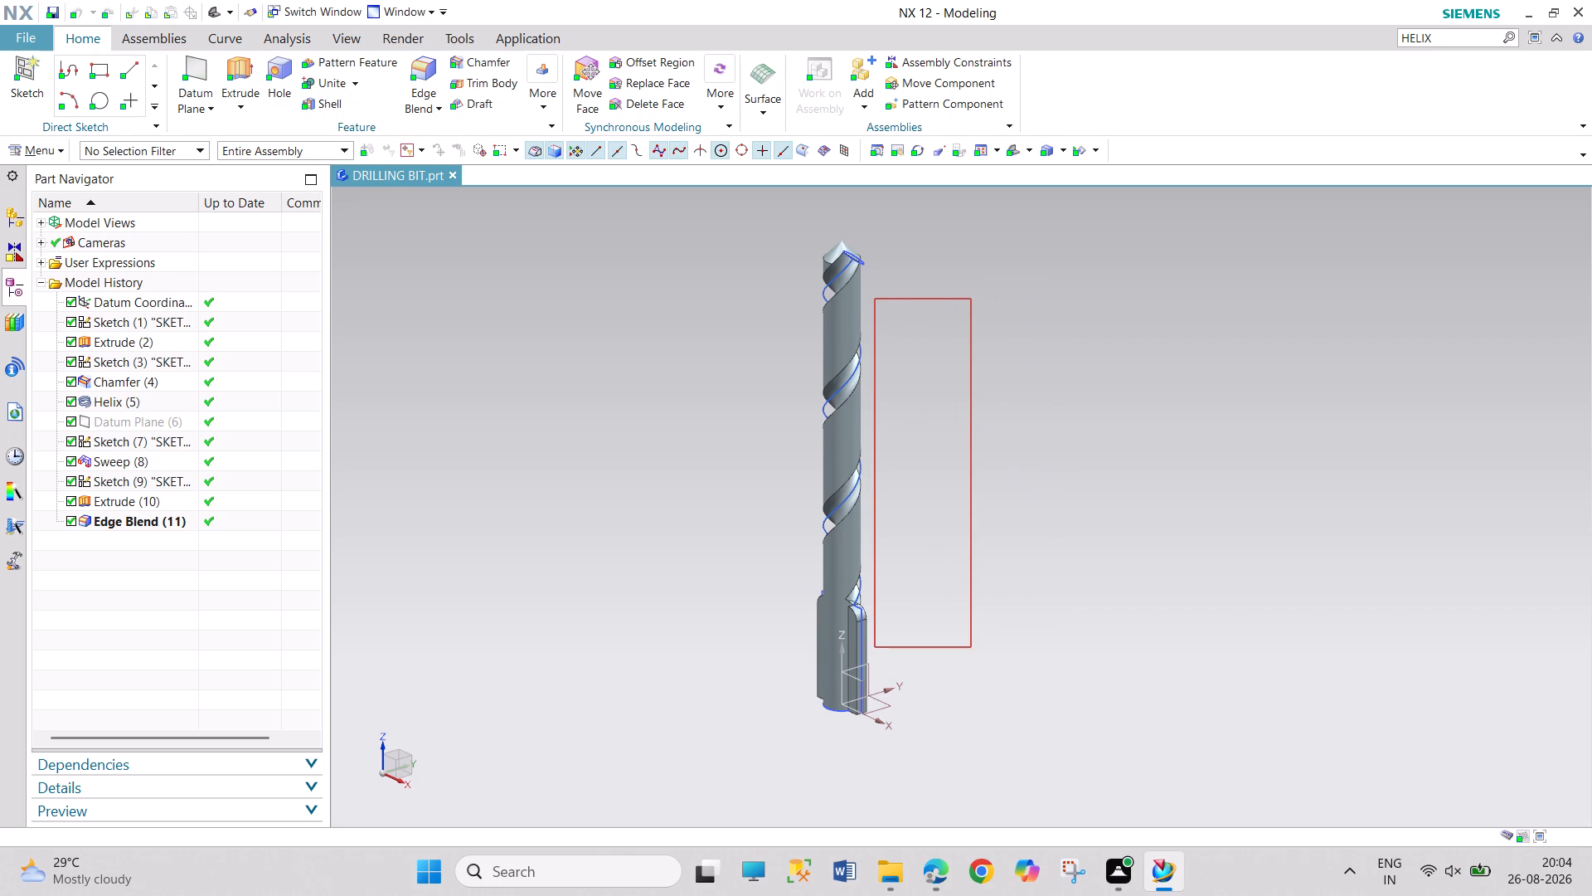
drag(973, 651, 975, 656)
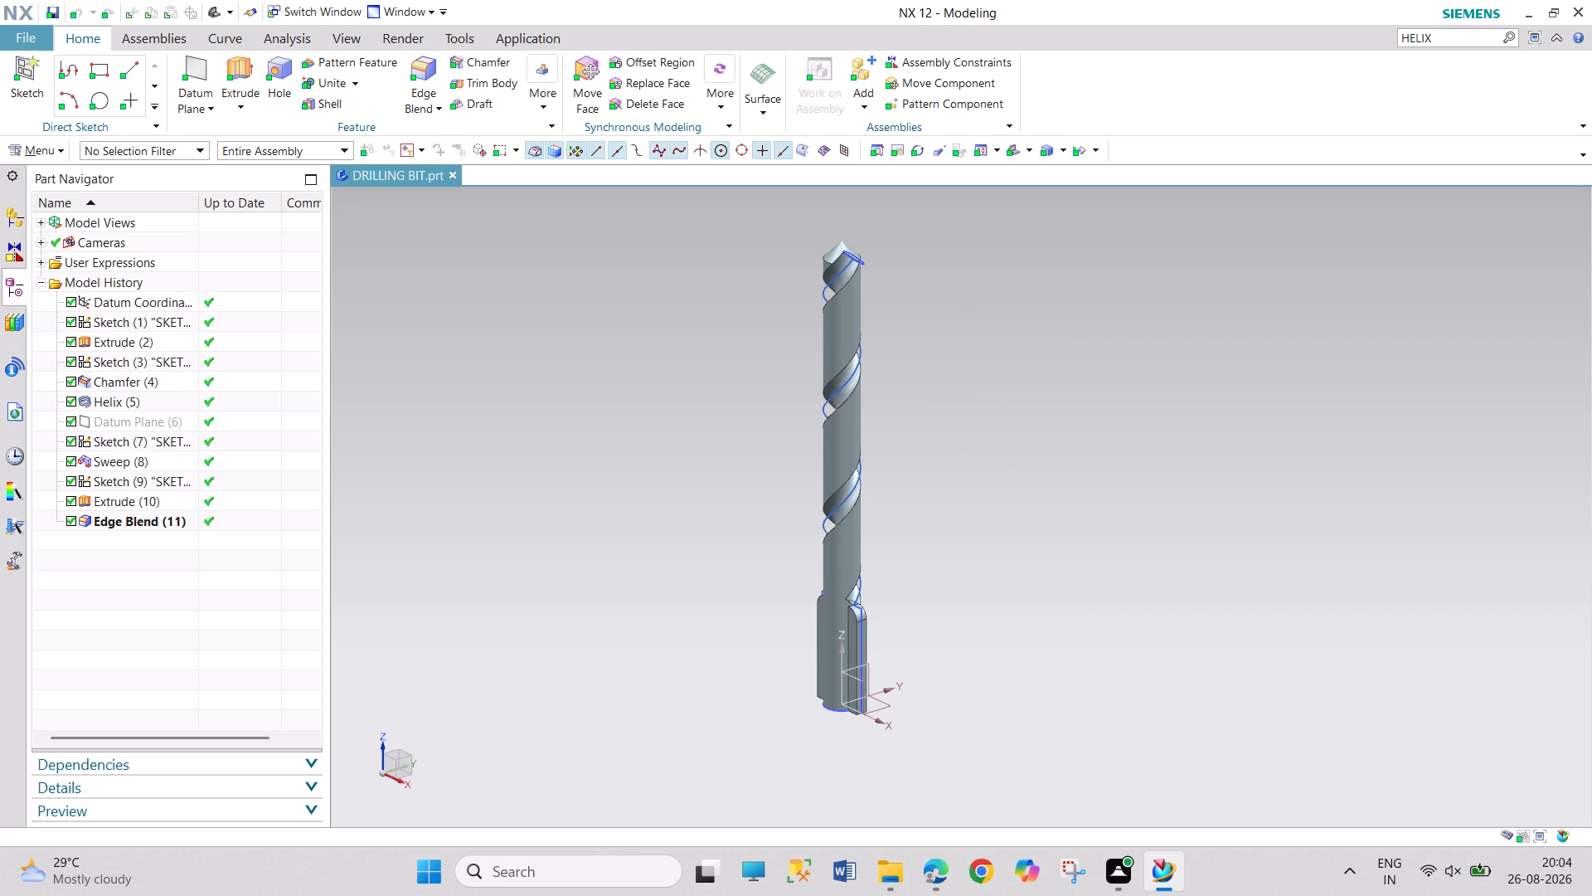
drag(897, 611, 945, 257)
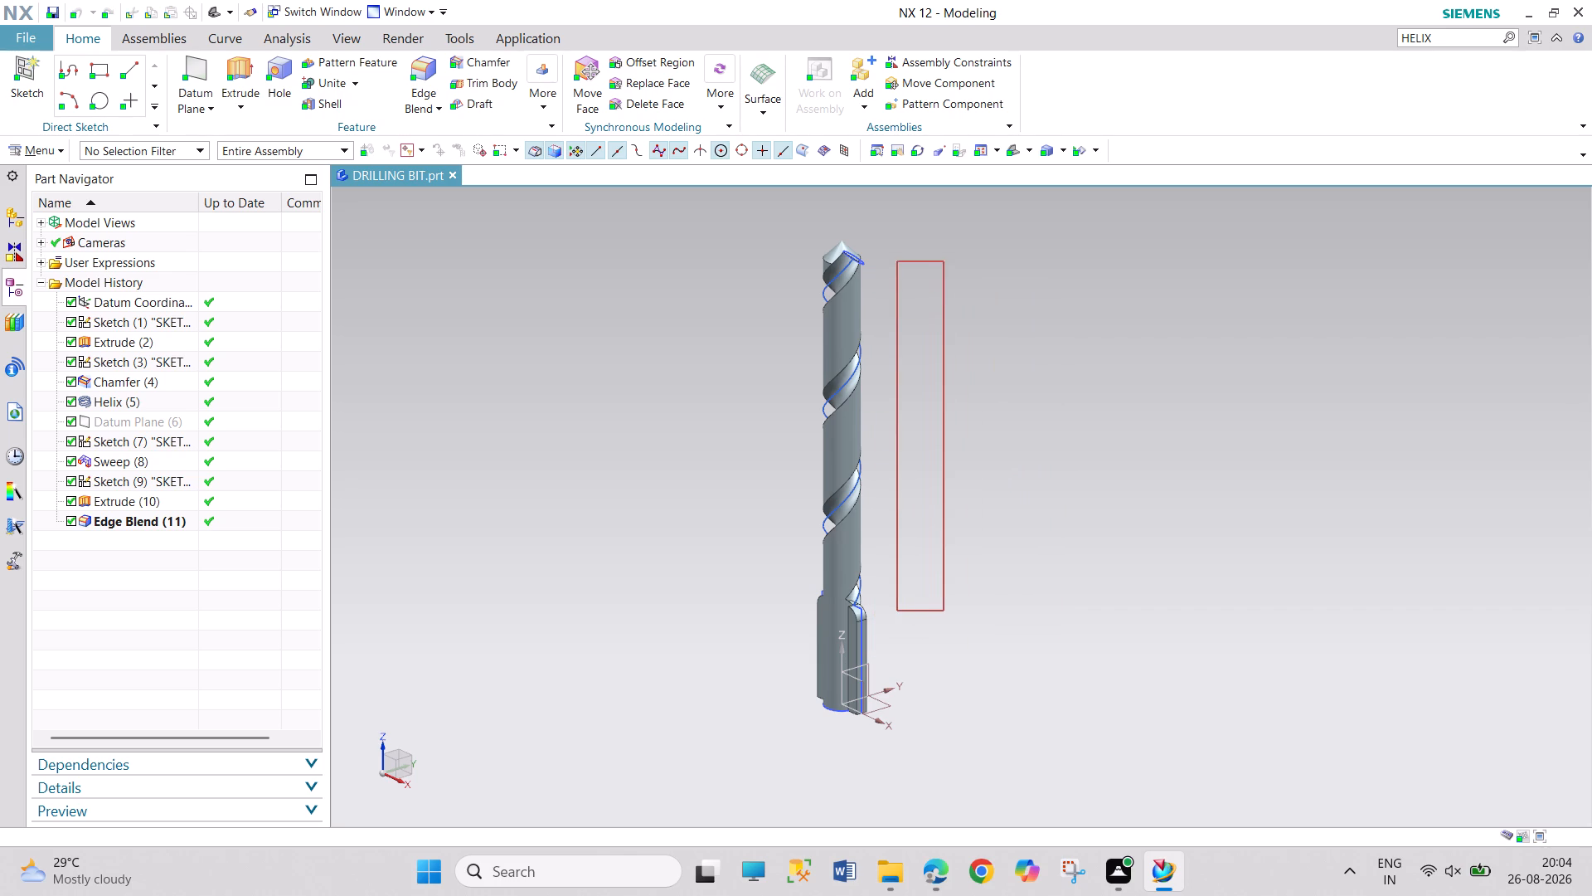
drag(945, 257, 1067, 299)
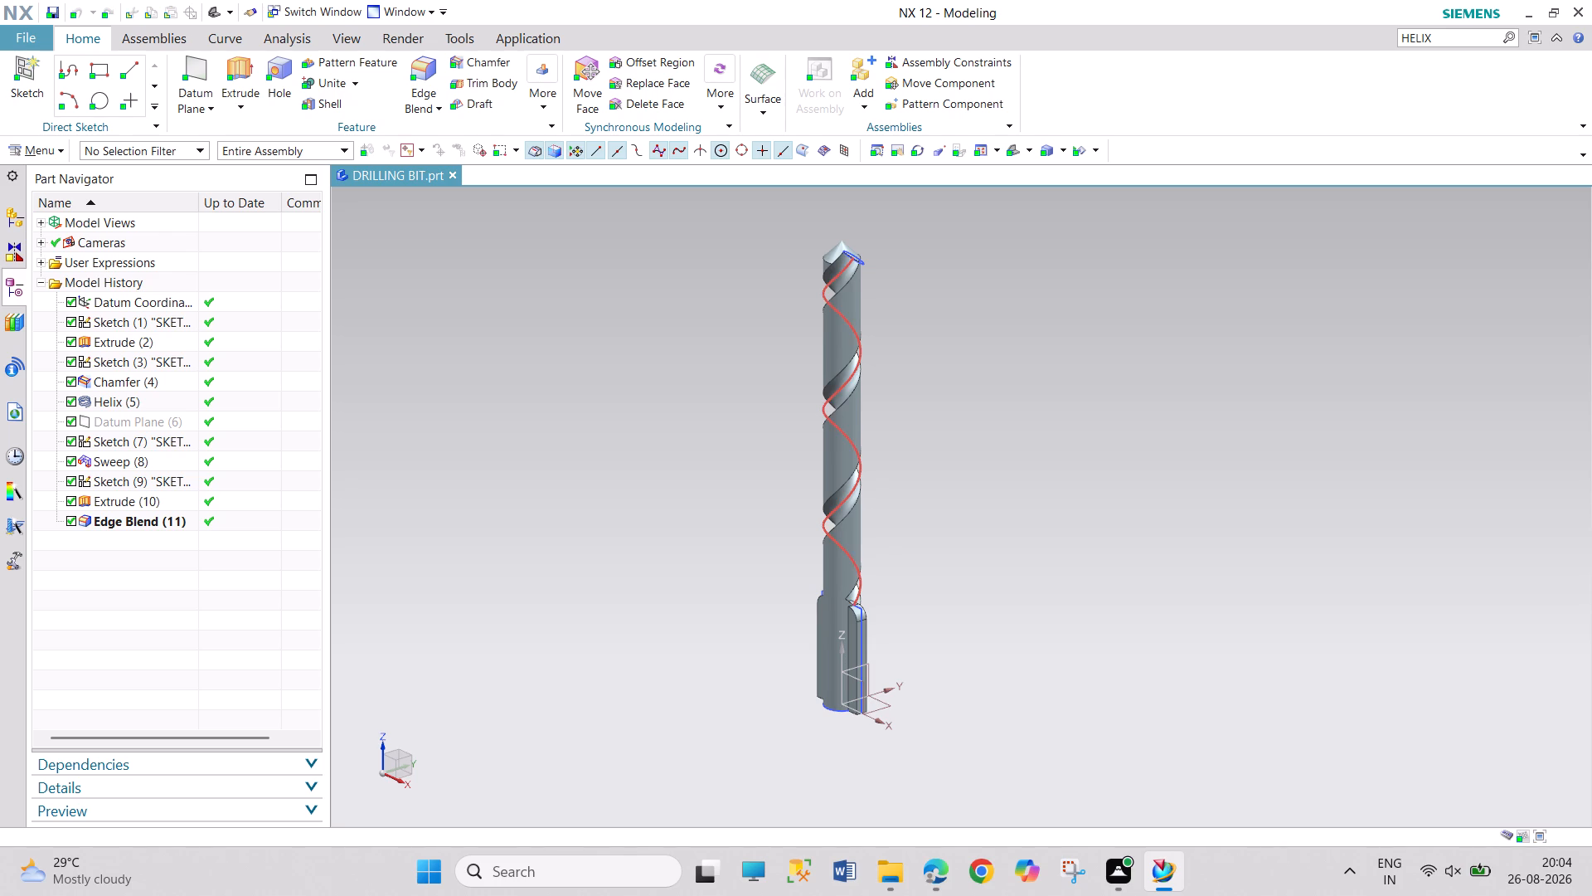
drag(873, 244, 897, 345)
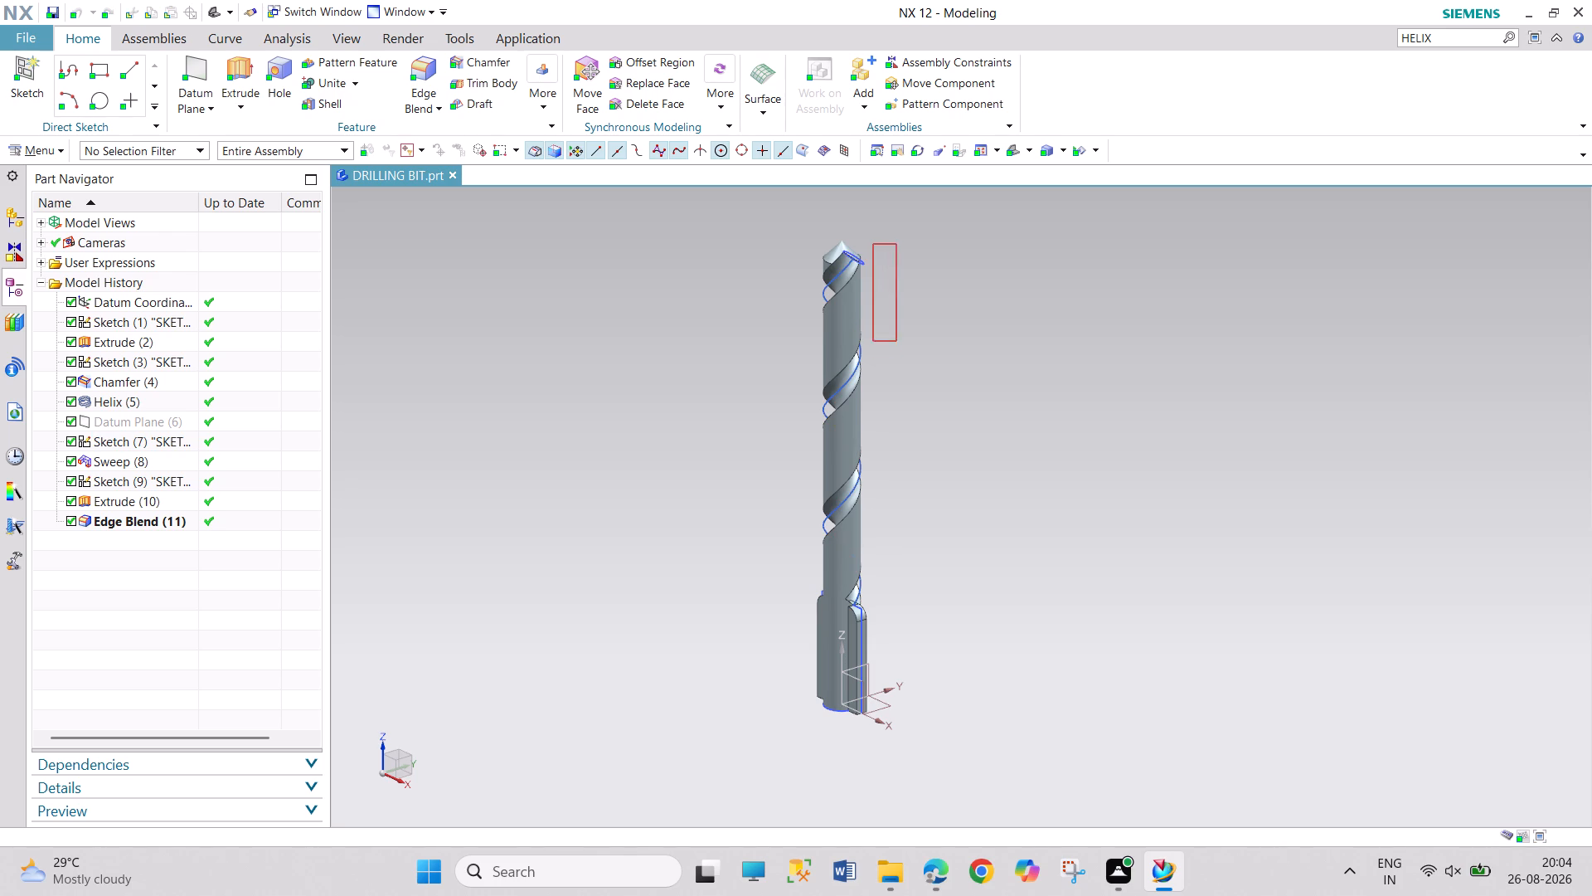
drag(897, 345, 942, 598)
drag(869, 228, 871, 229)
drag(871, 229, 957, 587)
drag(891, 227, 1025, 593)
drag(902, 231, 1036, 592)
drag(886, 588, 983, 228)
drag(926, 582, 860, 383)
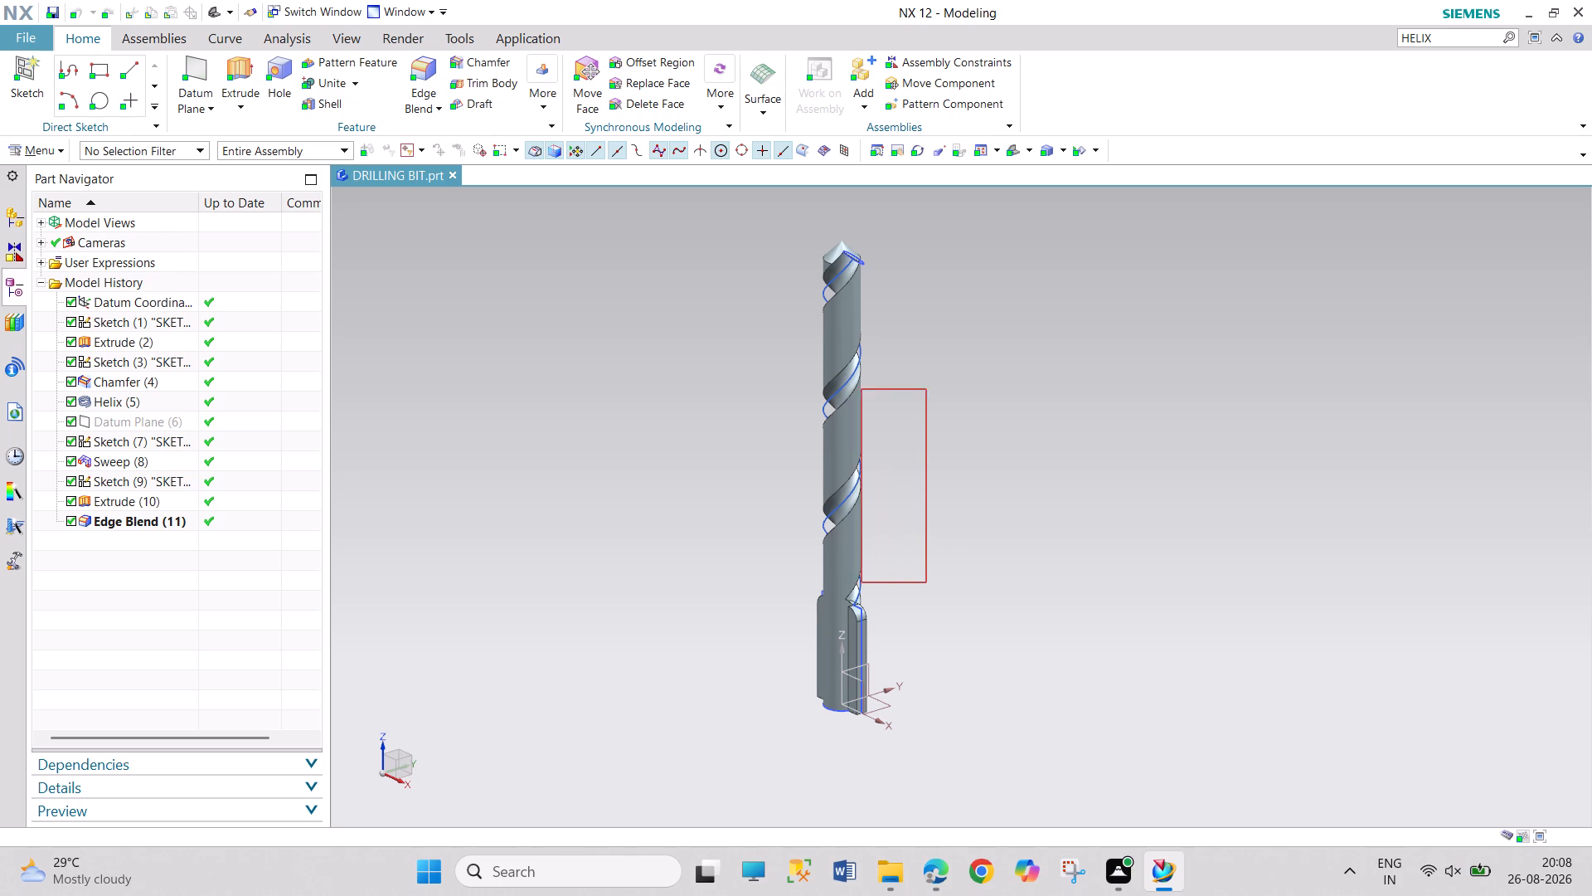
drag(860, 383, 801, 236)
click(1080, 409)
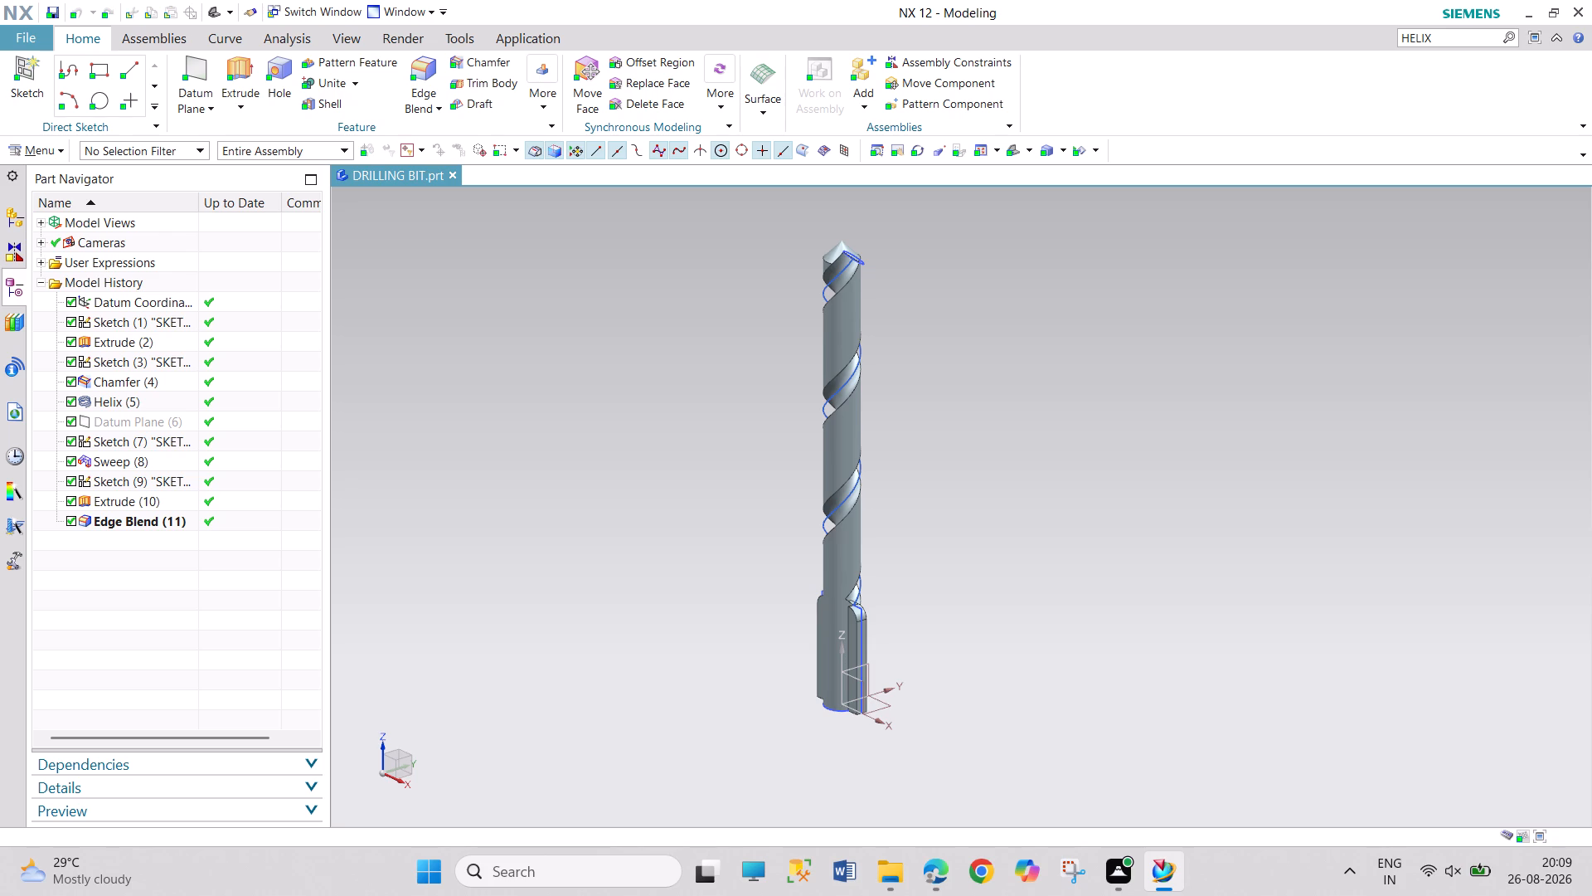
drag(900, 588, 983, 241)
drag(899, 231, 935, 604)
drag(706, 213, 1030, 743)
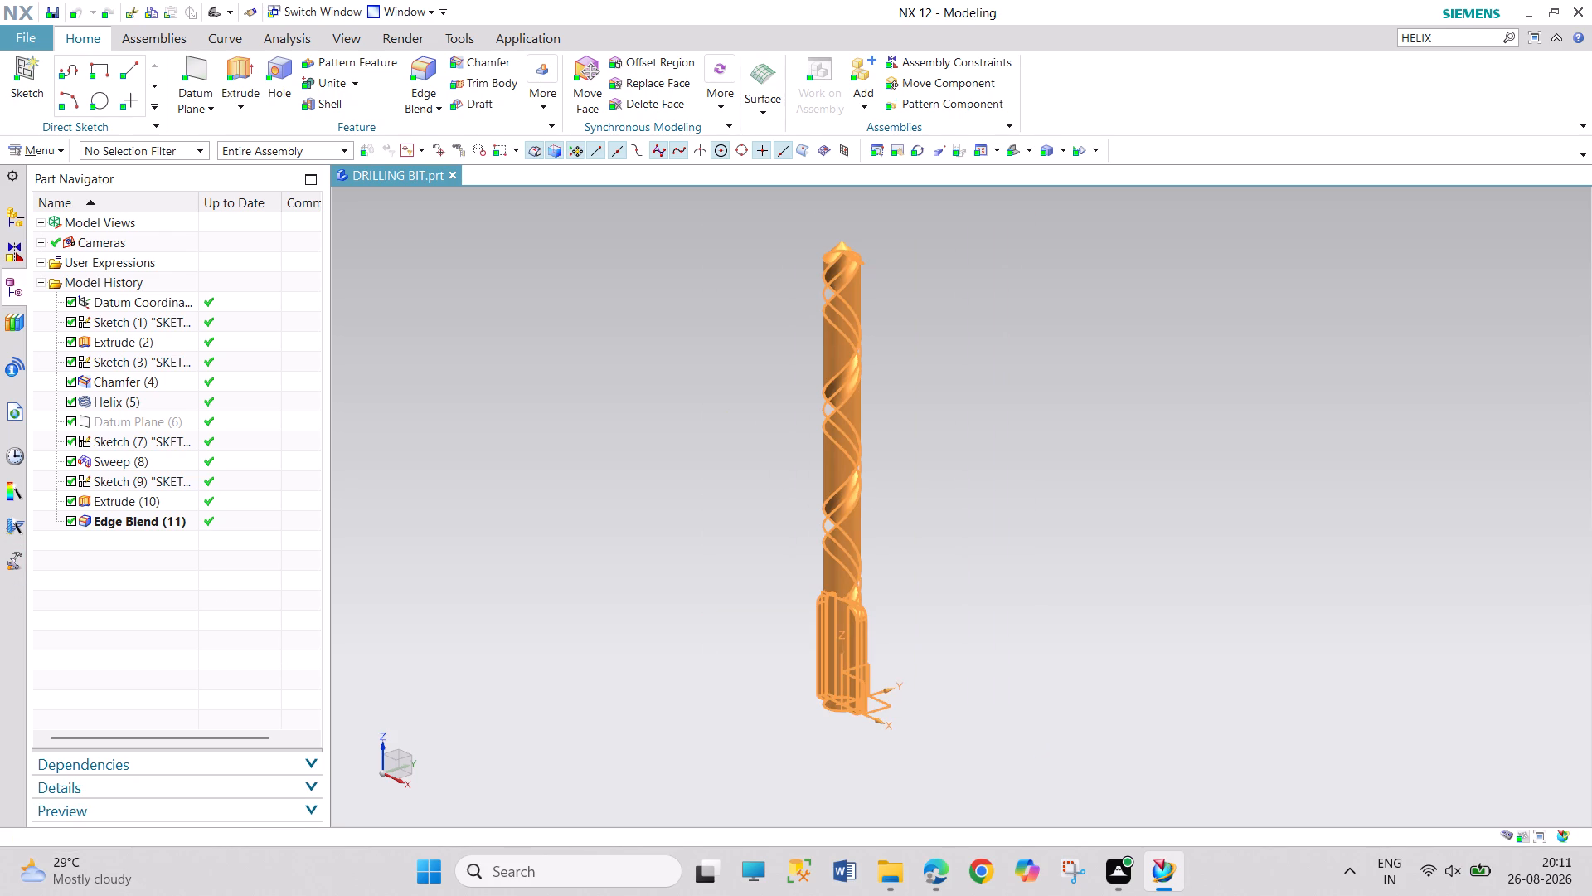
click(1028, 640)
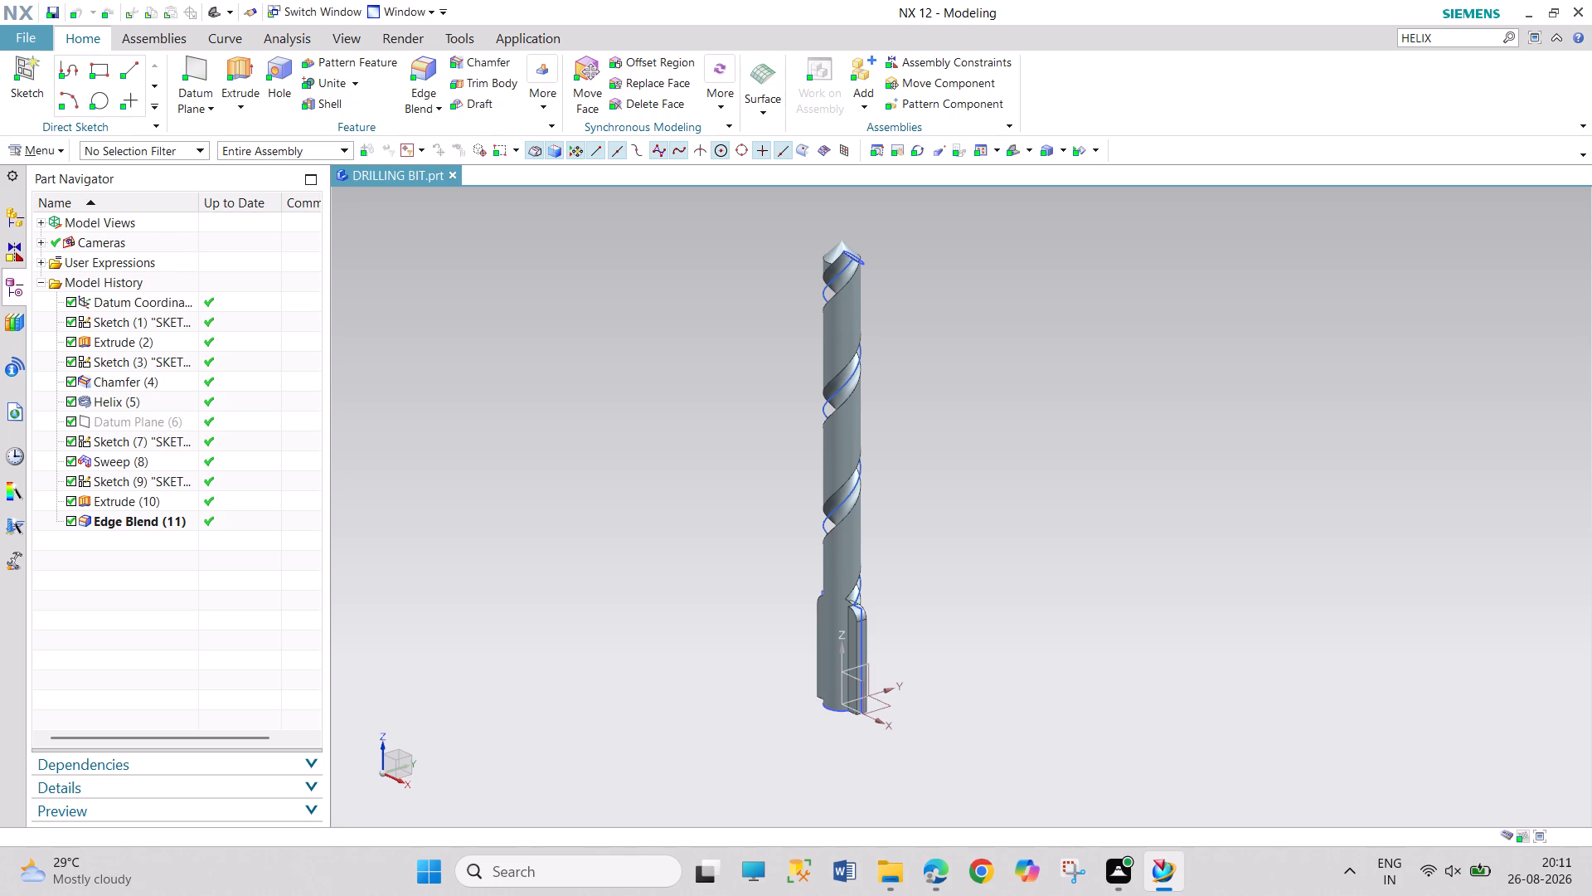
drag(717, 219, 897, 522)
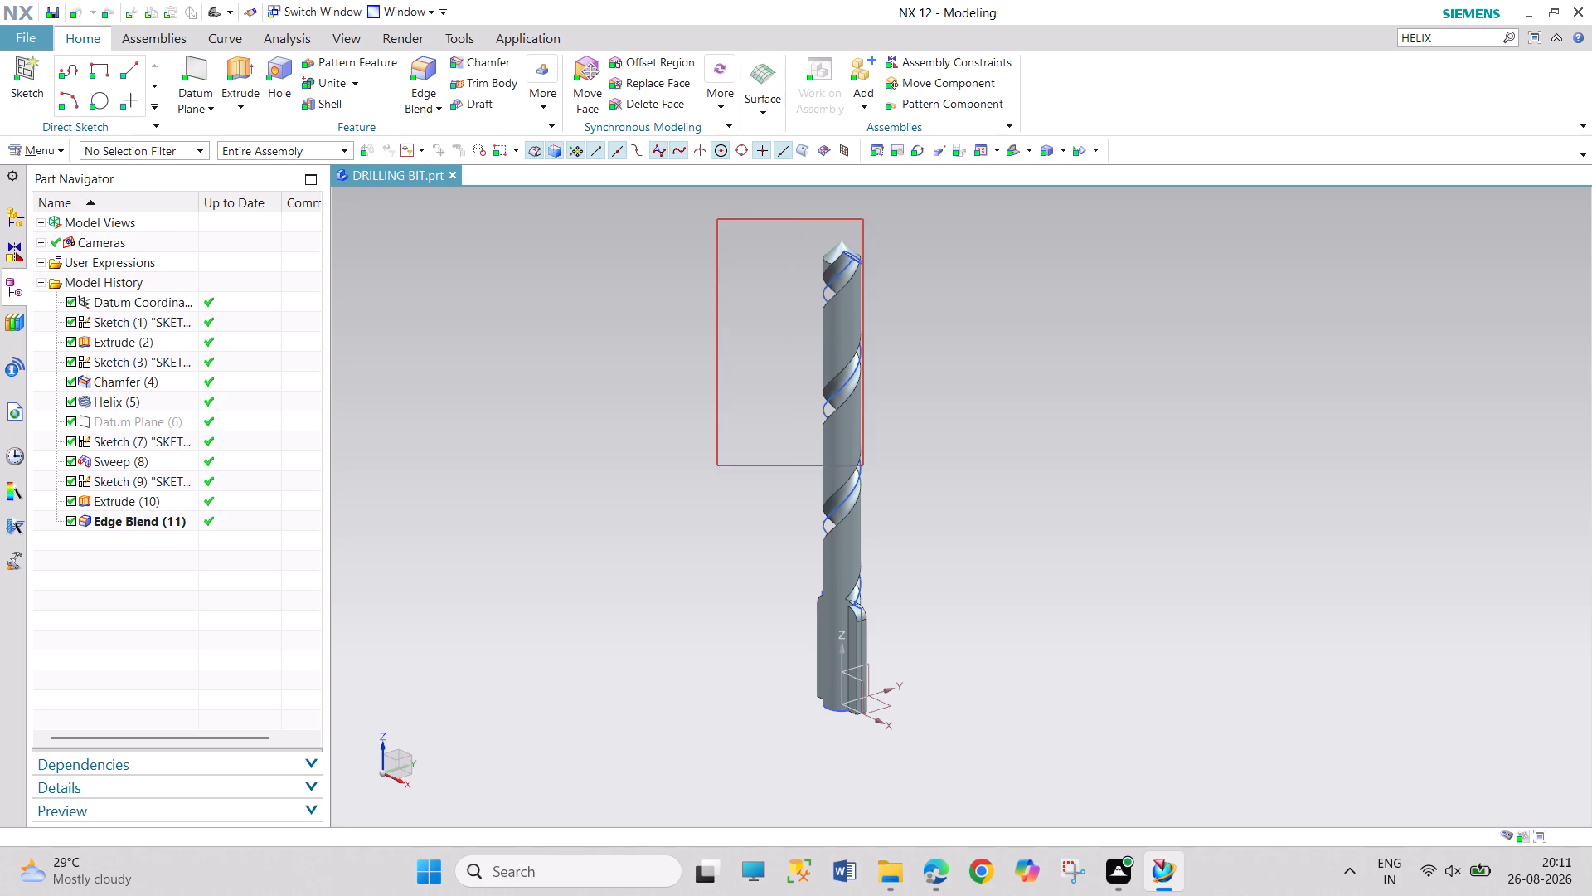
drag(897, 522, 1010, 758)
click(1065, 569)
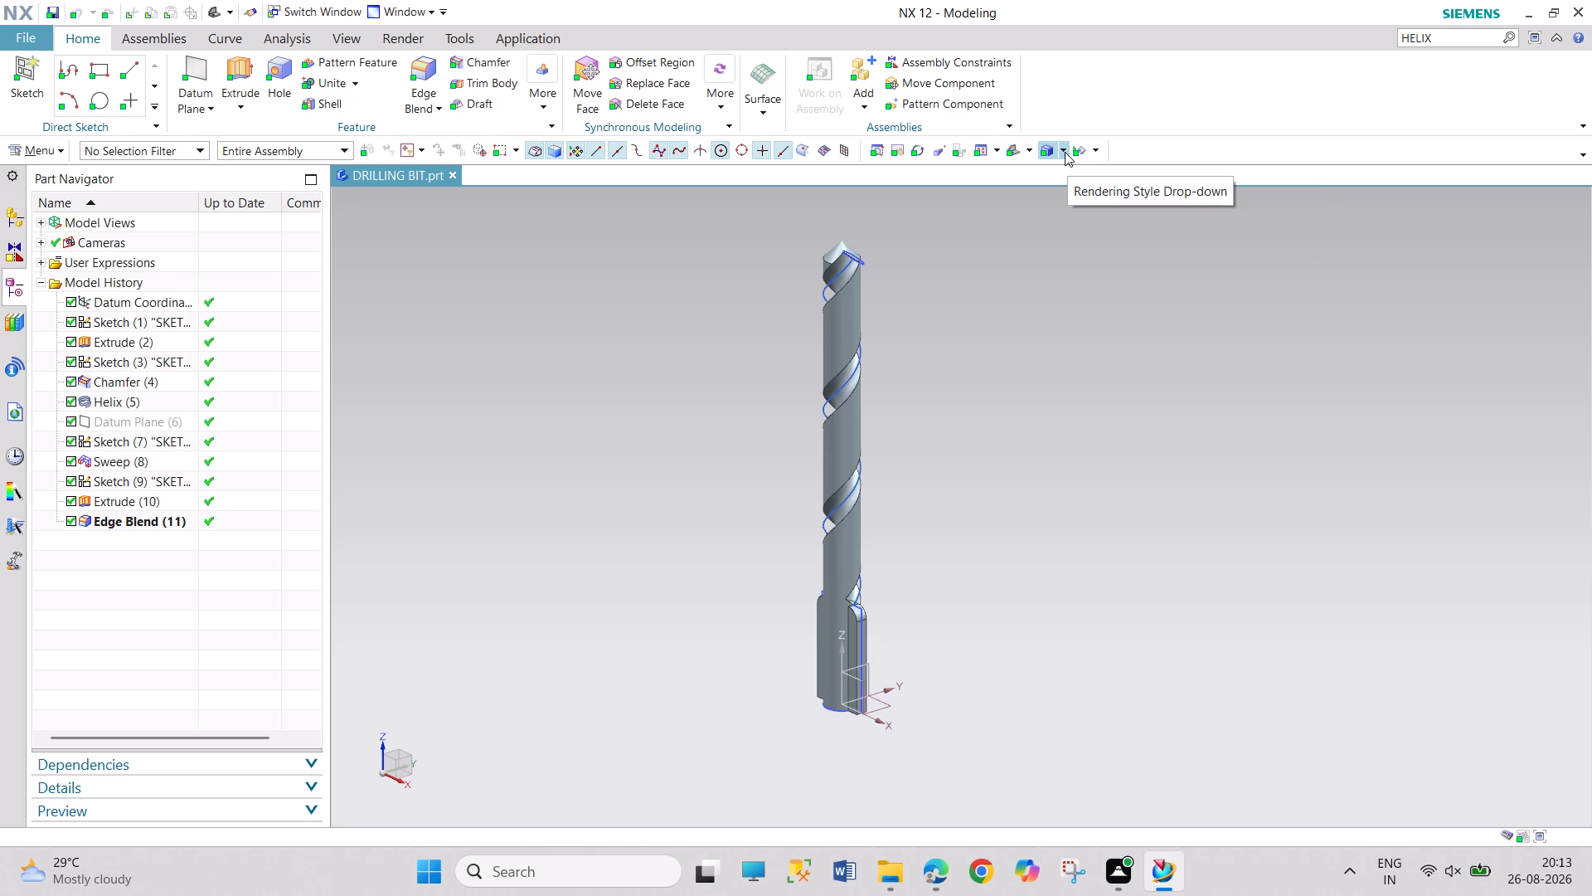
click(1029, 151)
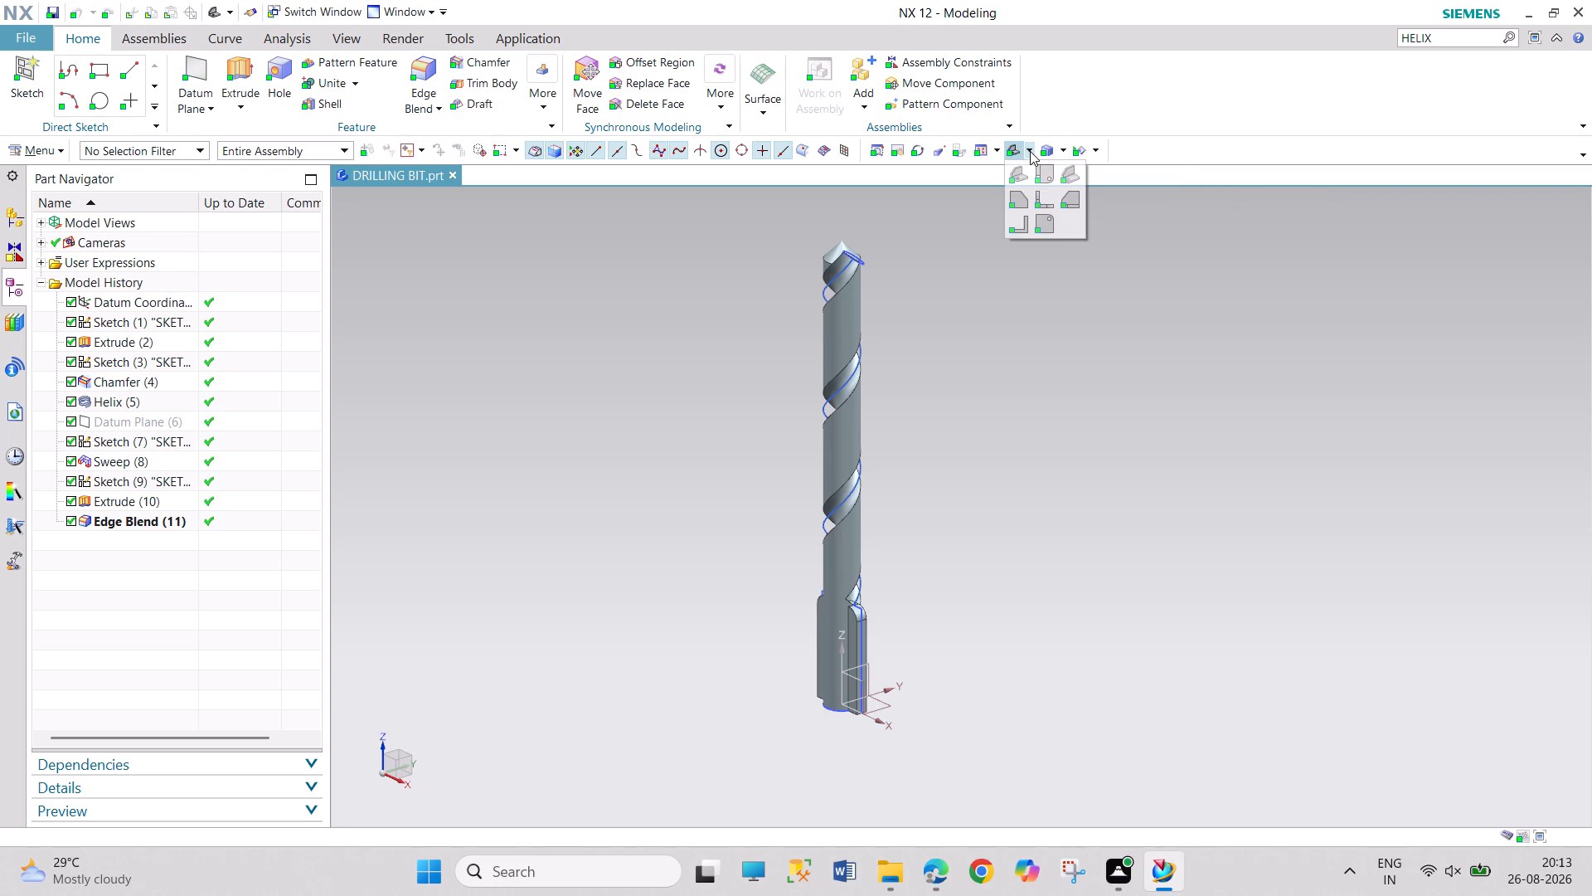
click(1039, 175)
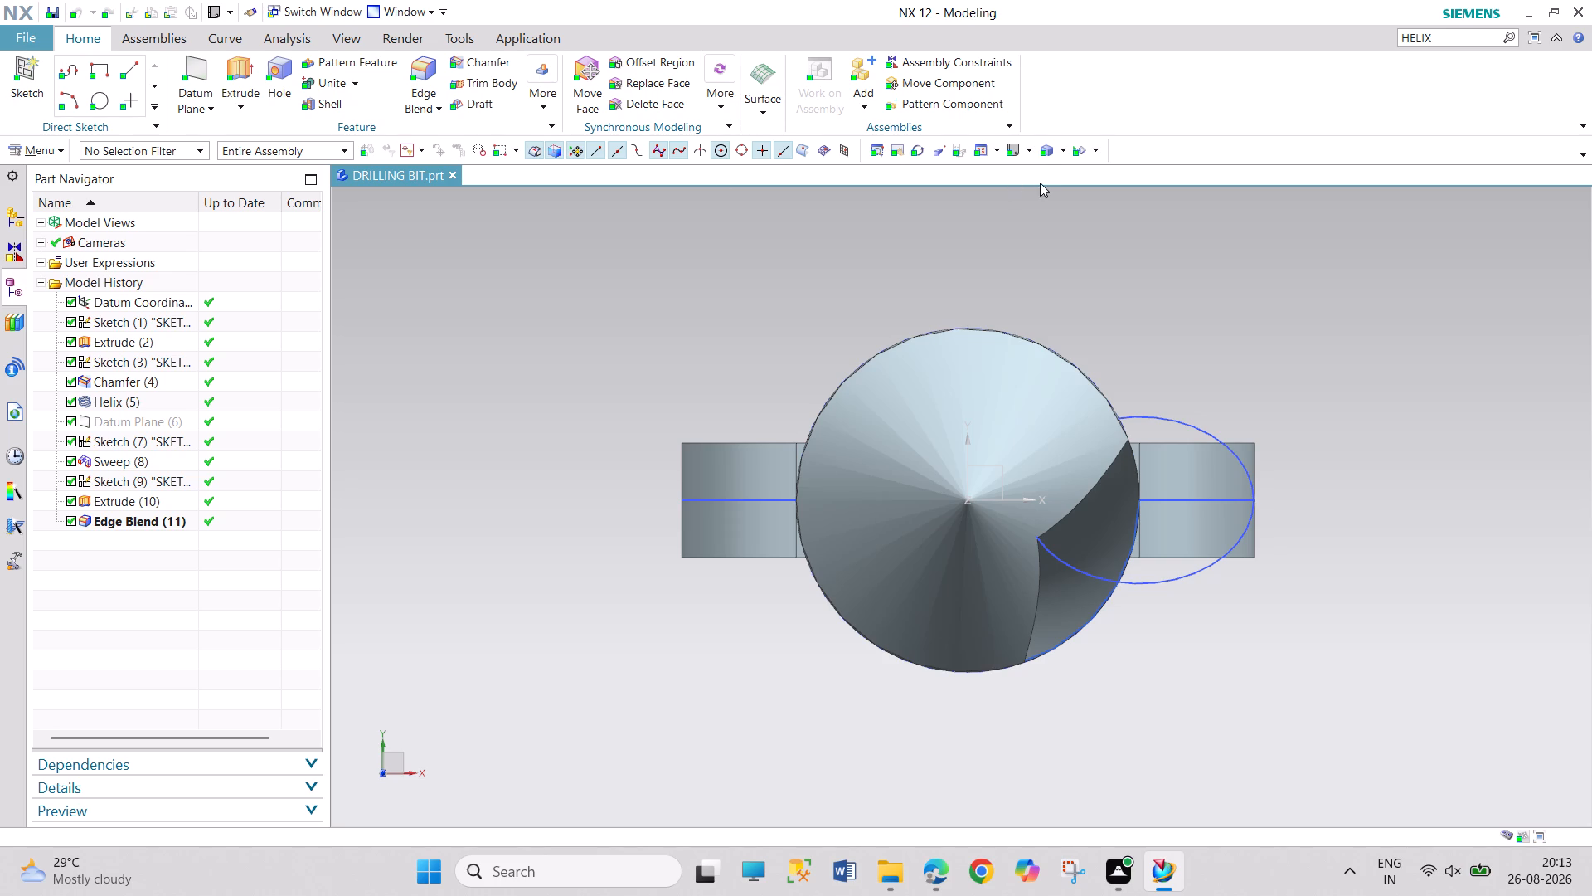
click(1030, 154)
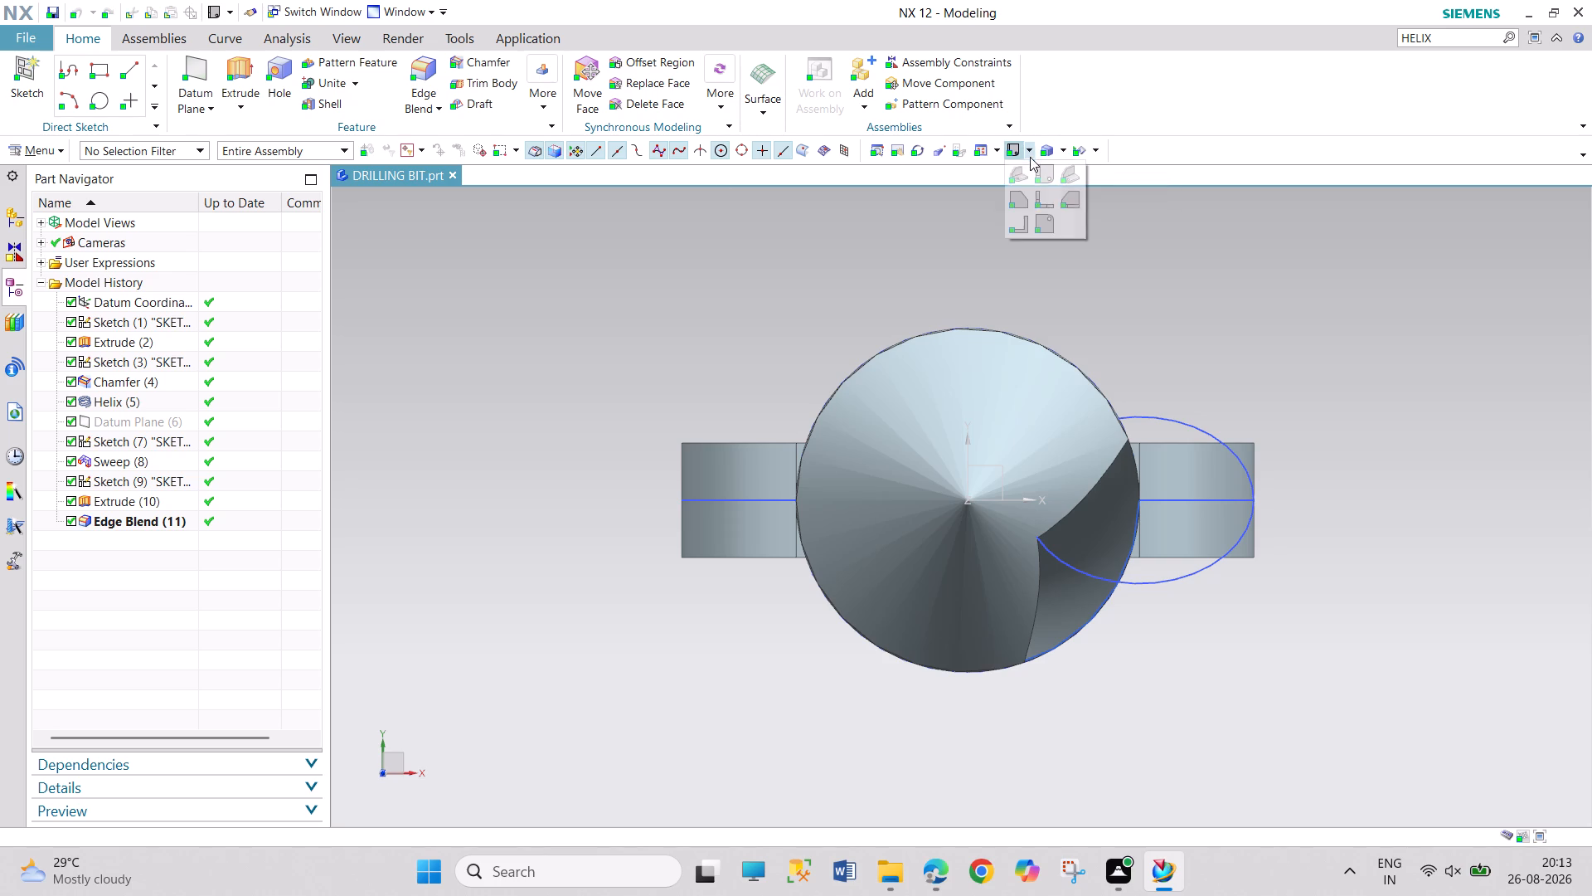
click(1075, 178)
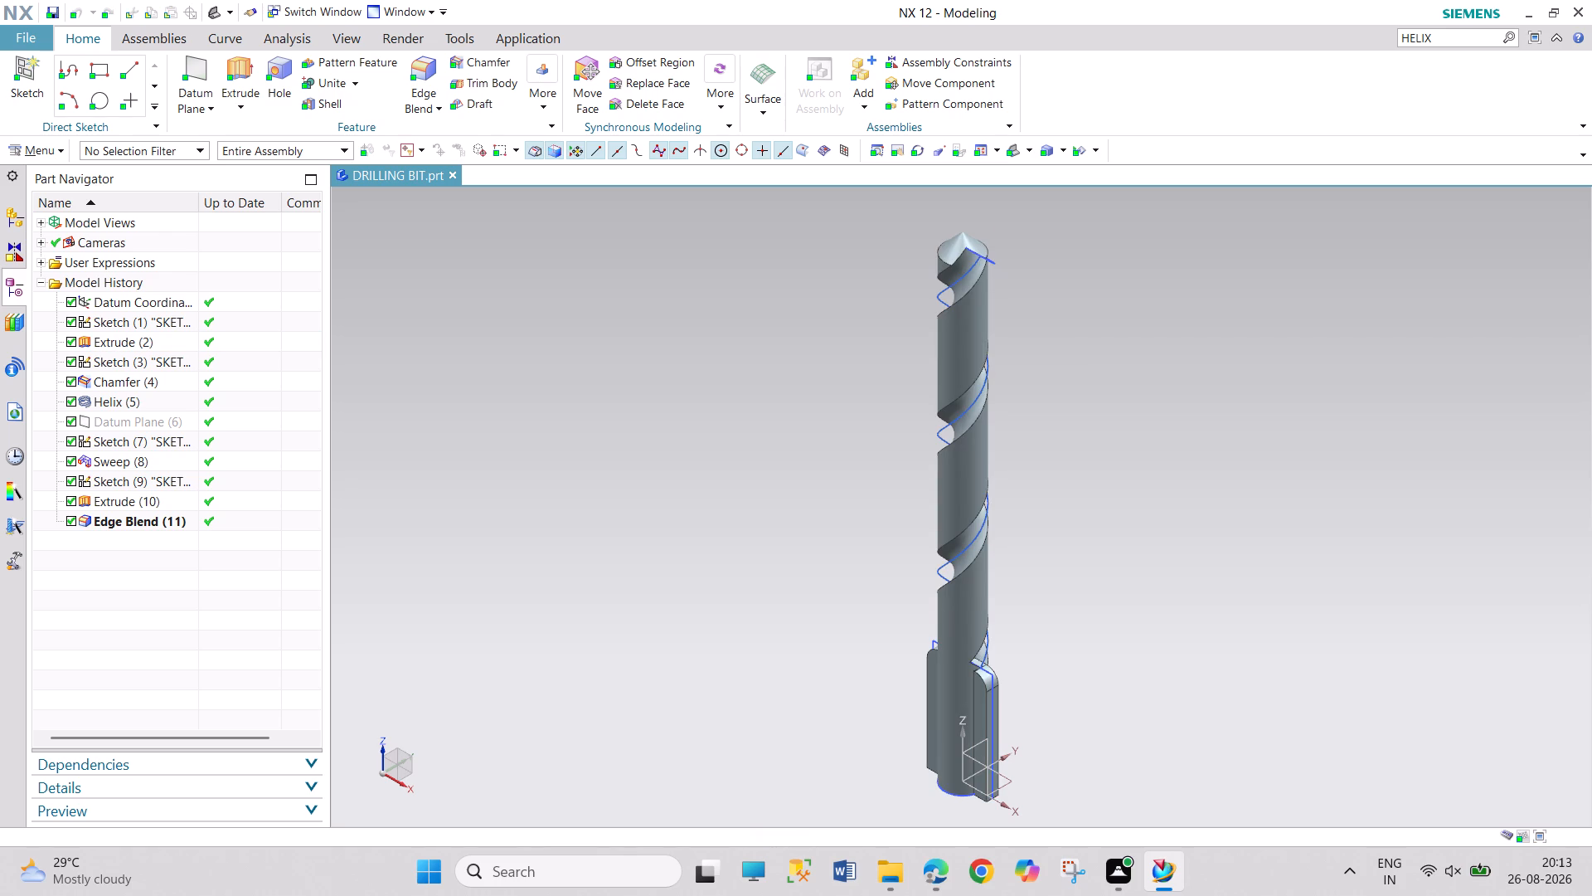
Create a new part from the Model template in millimetres.
key(ctrl+n)
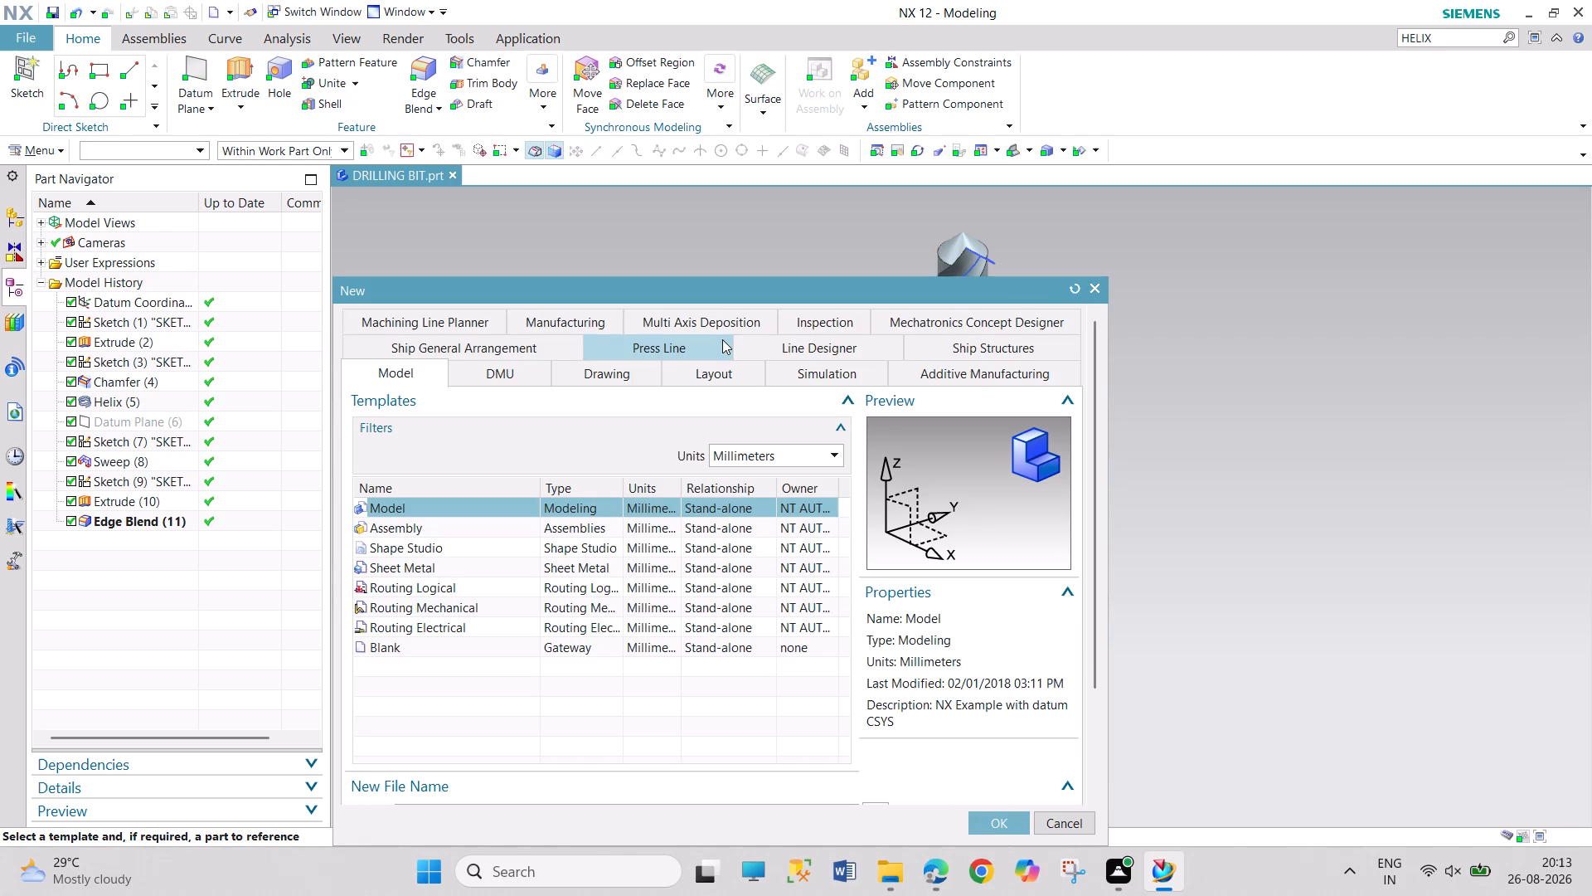
key(Return)
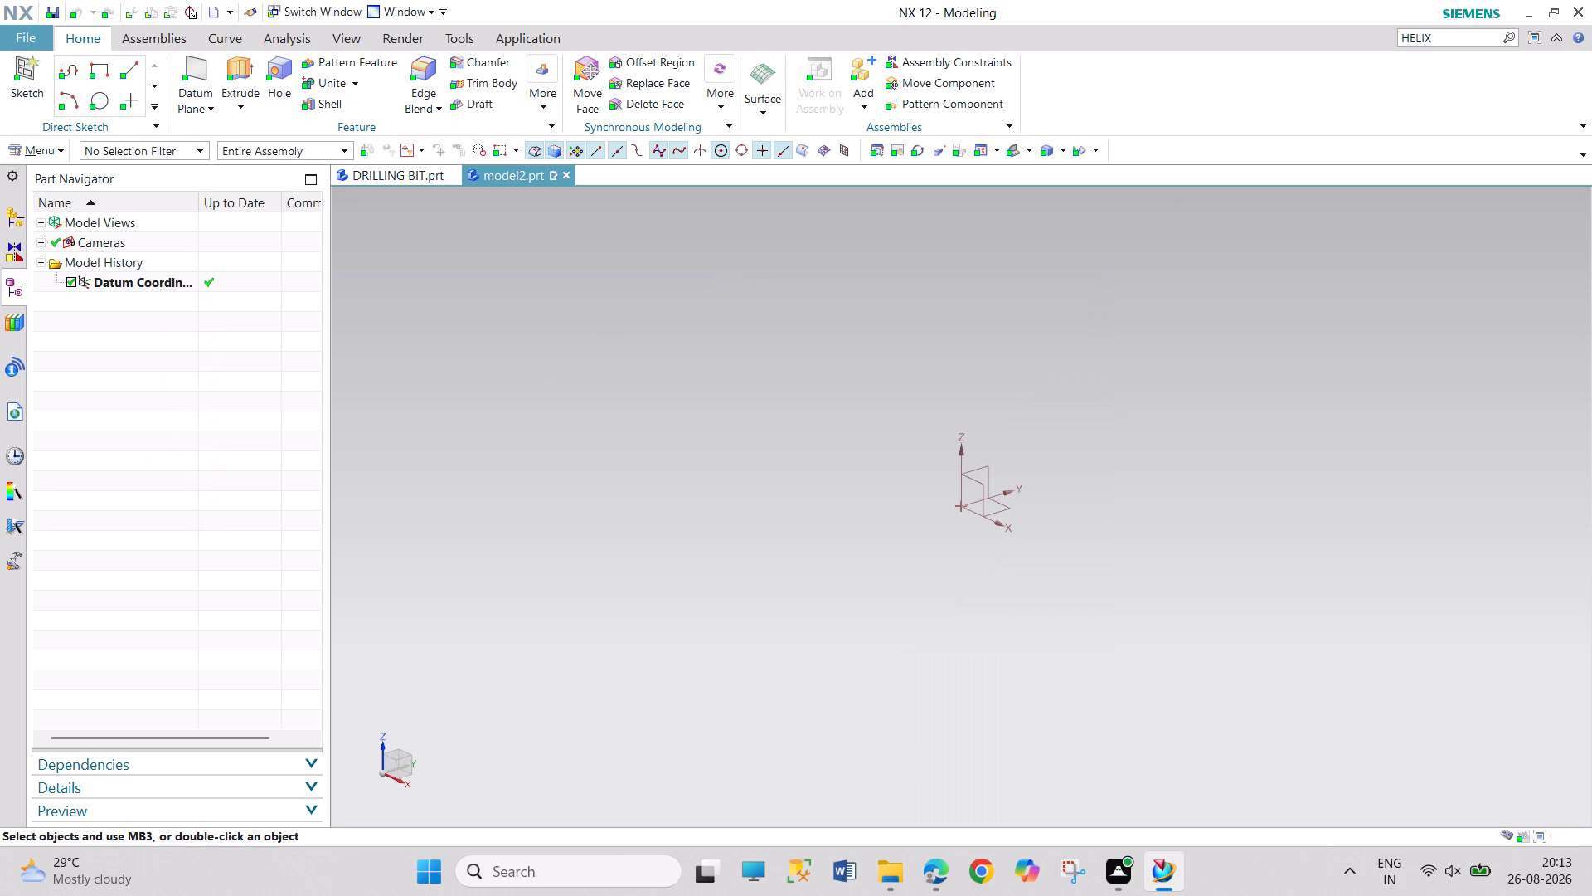
After checking the drill bit drawing in Edge, return to NX and sketch an 8 mm diameter circle centred on the origin of the XY plane.
click(929, 864)
scroll(777, 686, down, 6)
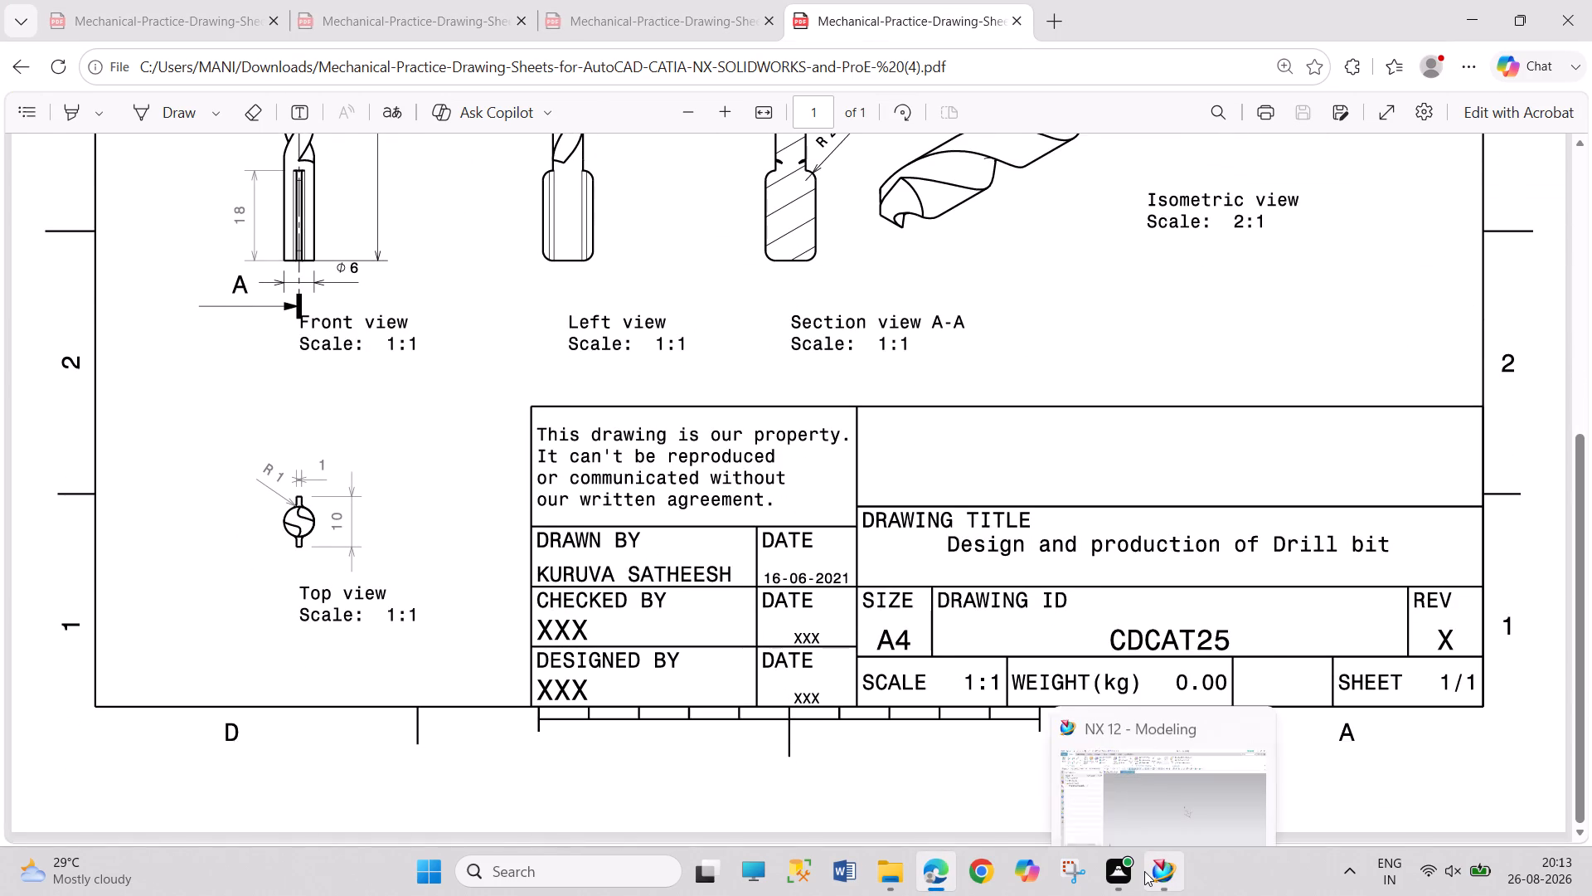
click(1144, 871)
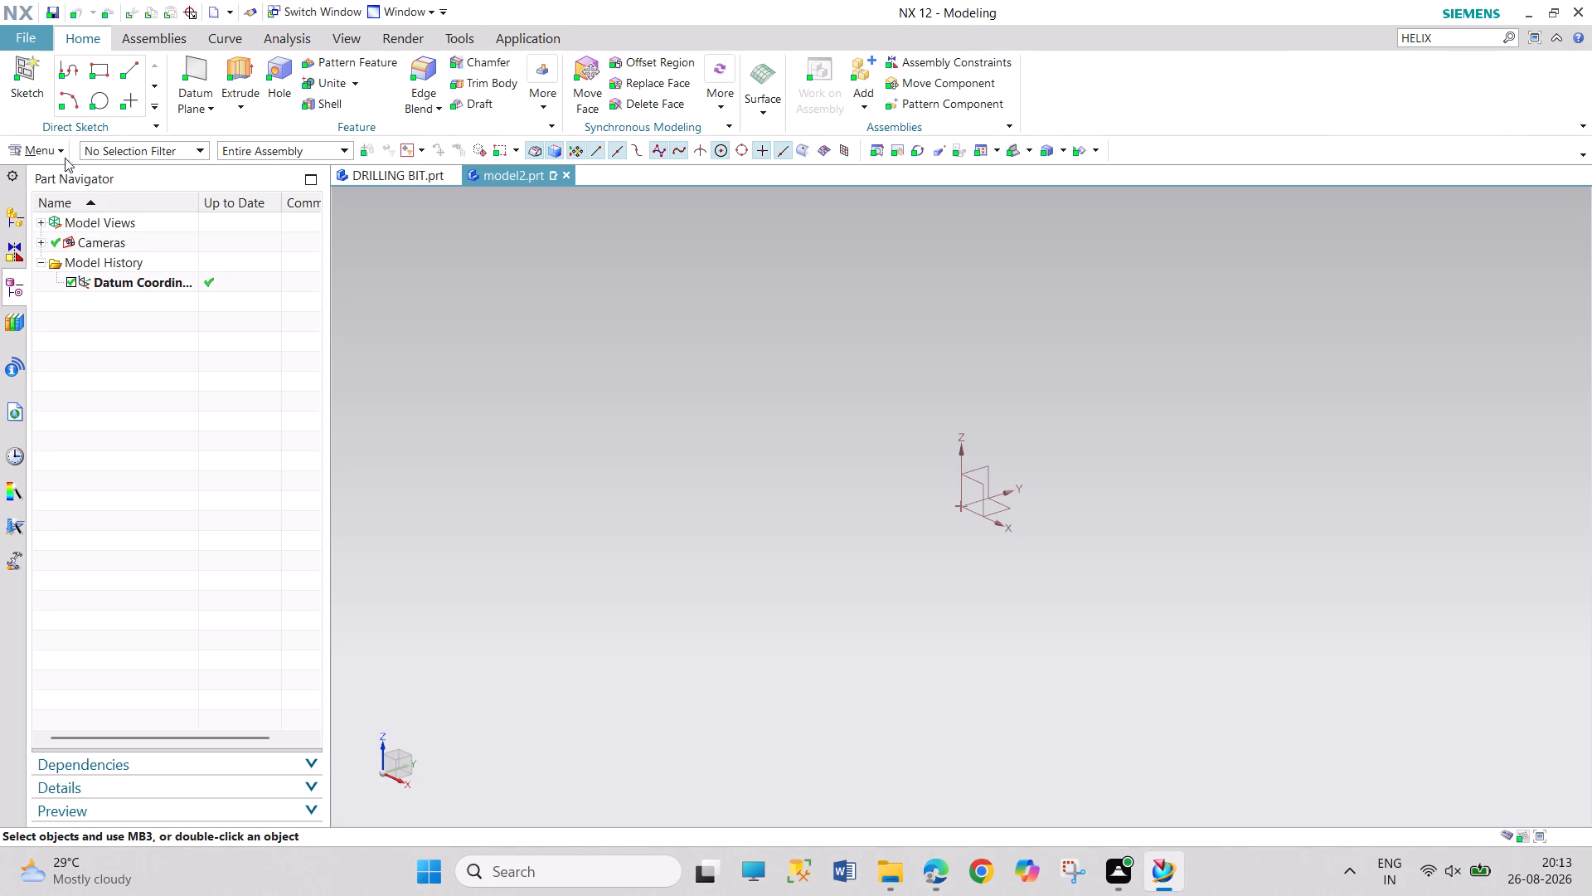
click(37, 141)
click(99, 226)
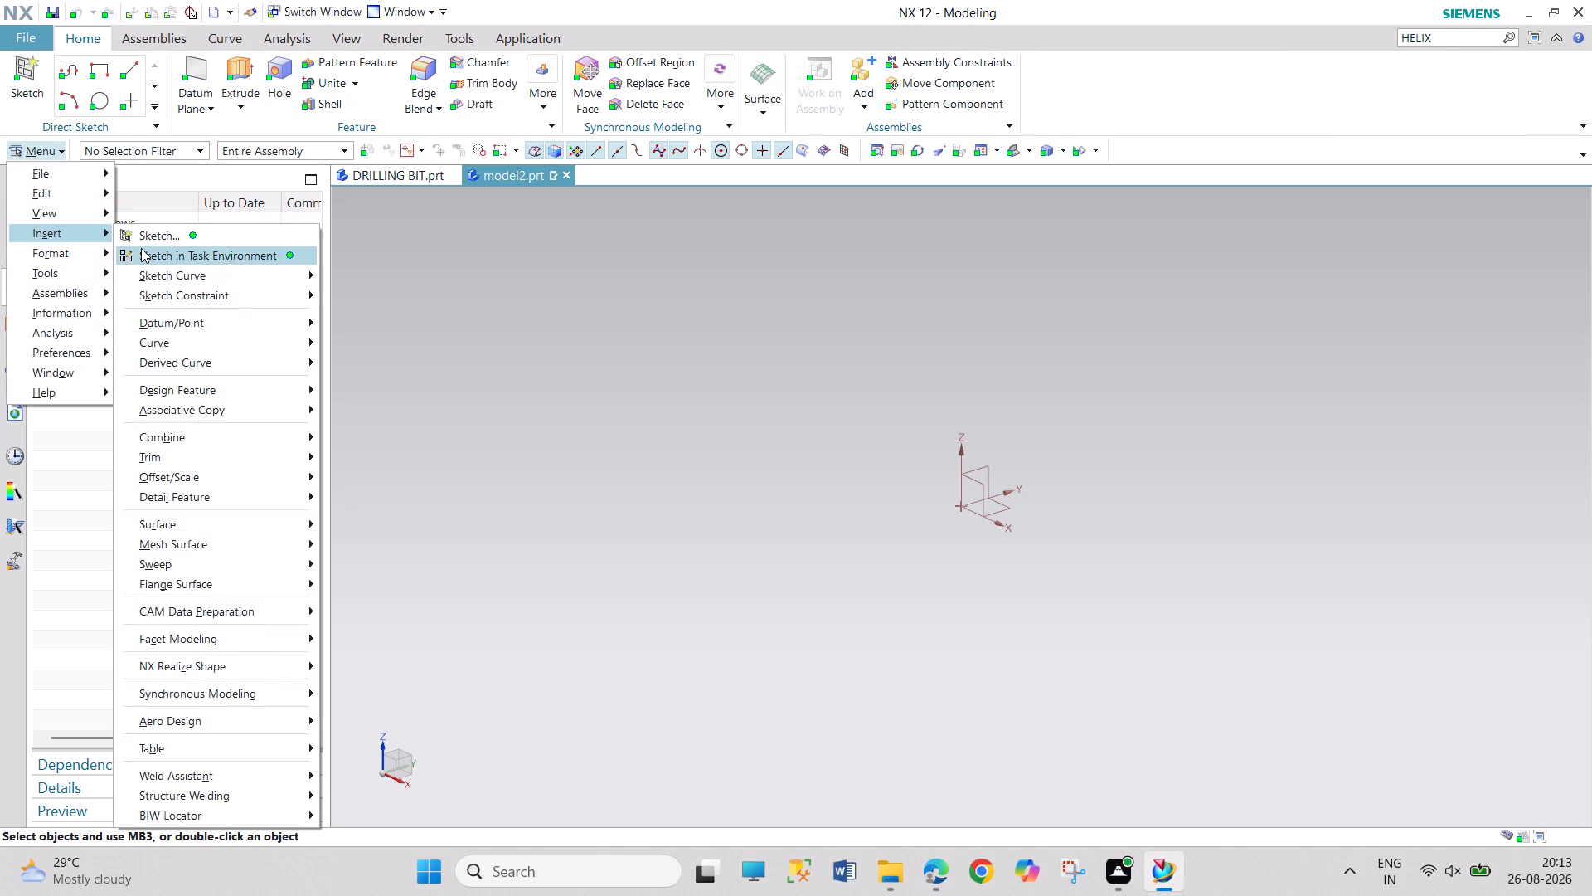
click(141, 248)
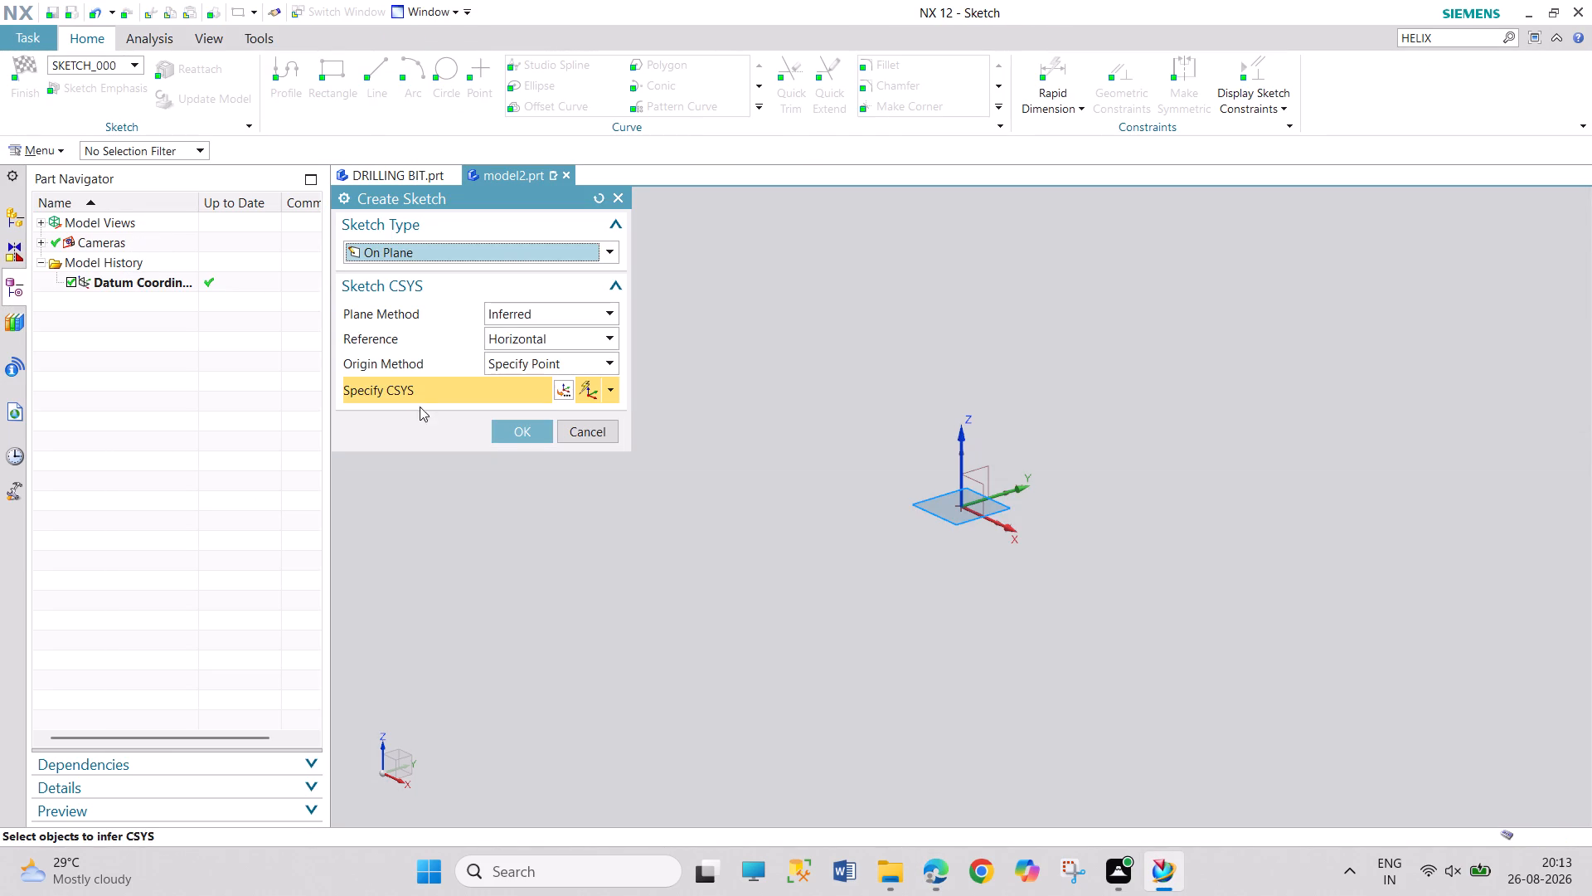
click(513, 435)
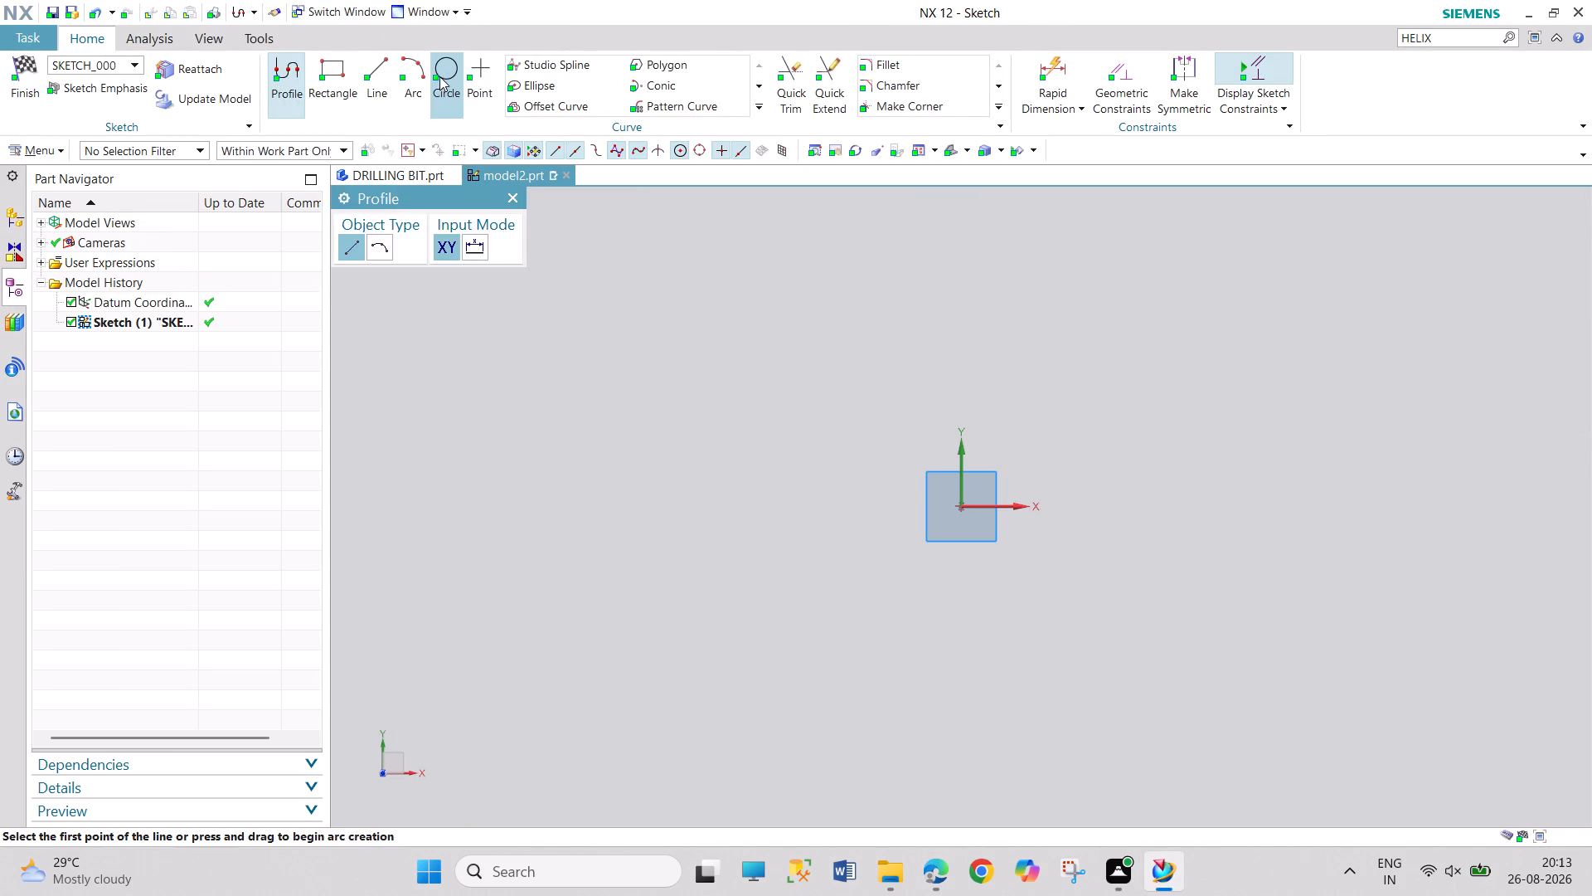
click(439, 76)
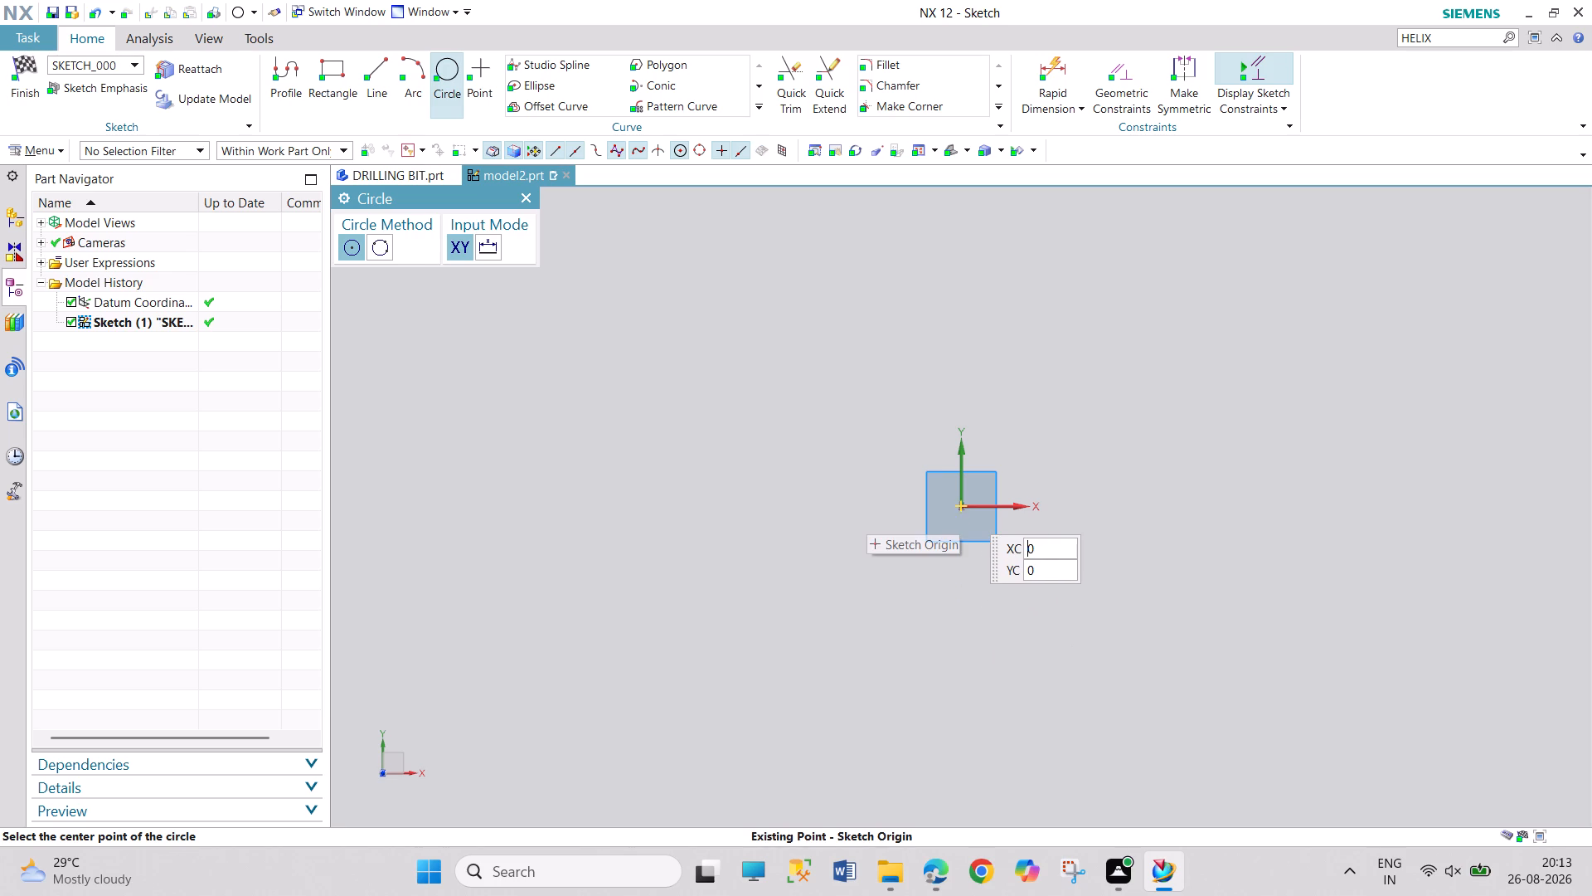
click(961, 507)
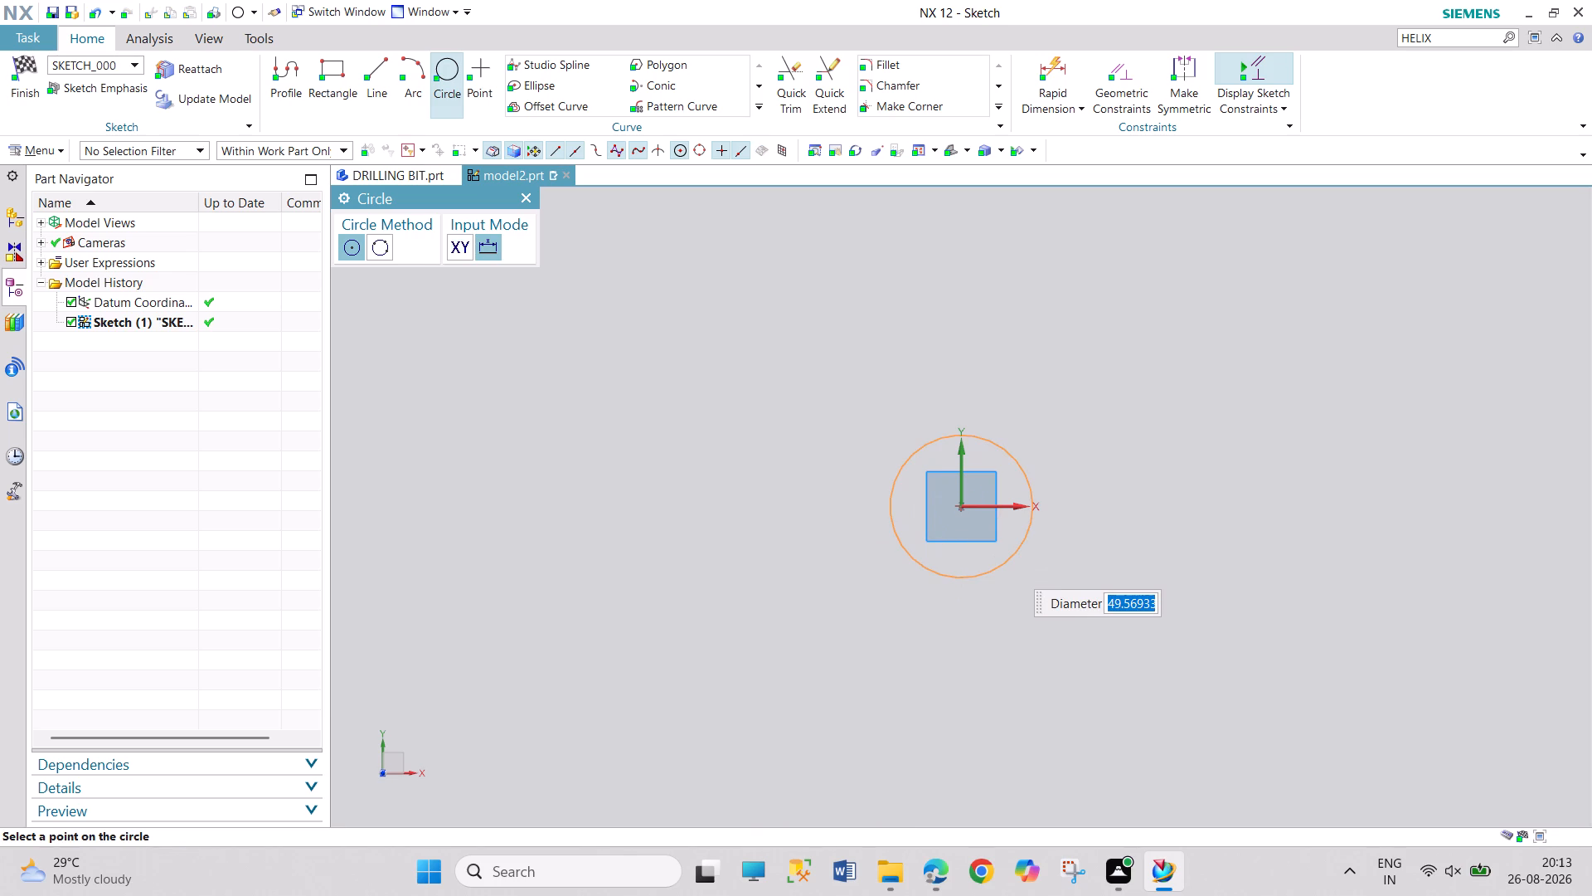
key(8)
key(Return)
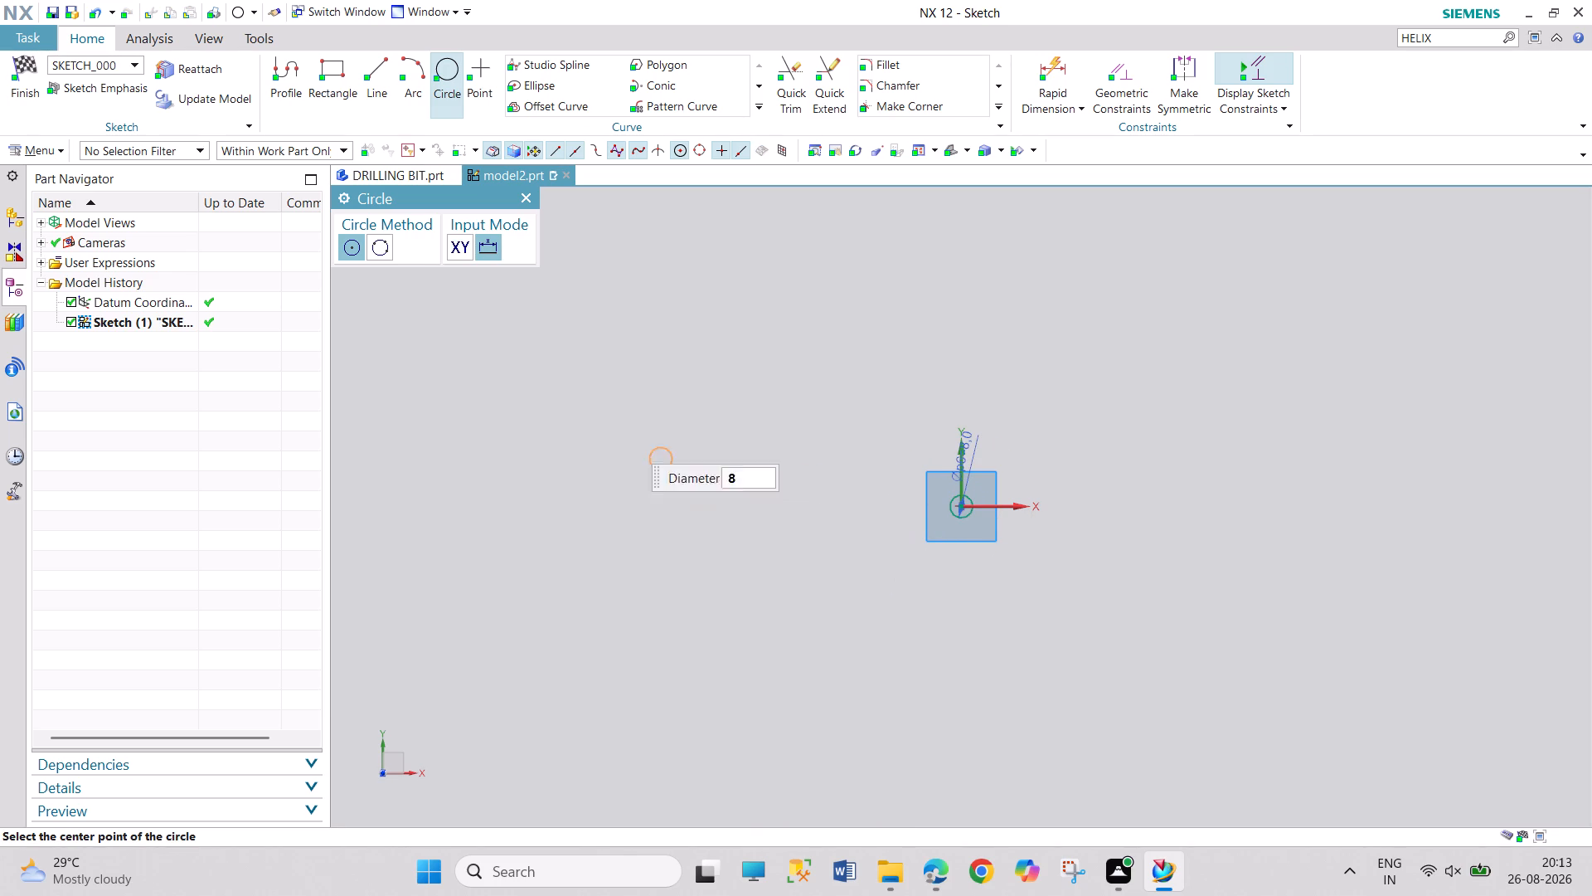
click(525, 187)
click(527, 203)
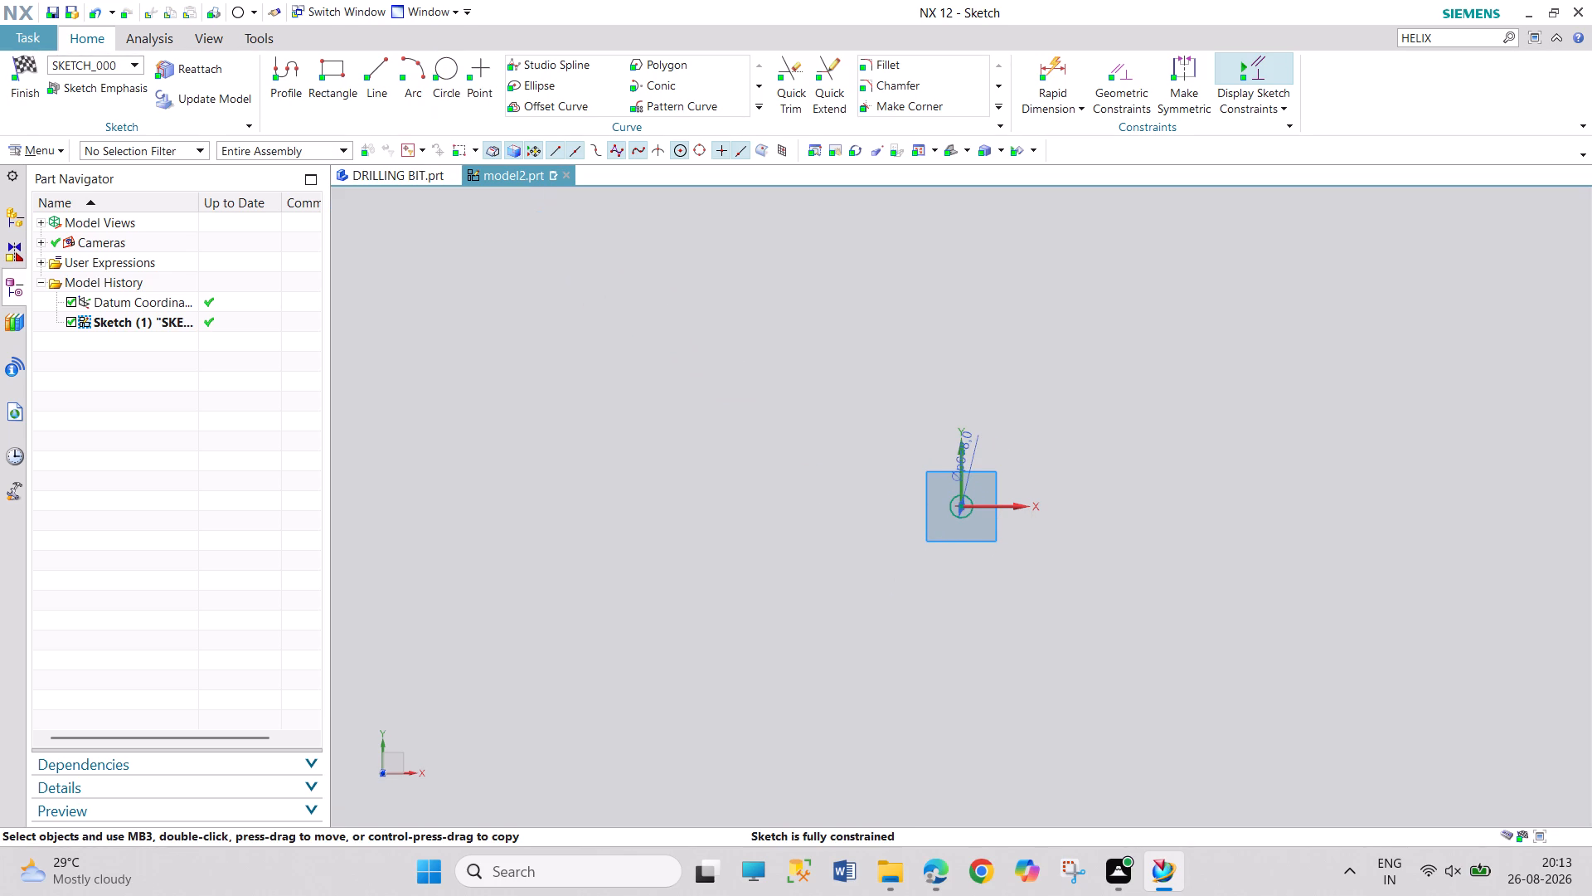
Reposition the circle's diameter dimension diagonally outward between the positive X and Y axes, clear of the Y axis.
scroll(970, 514, up, 2)
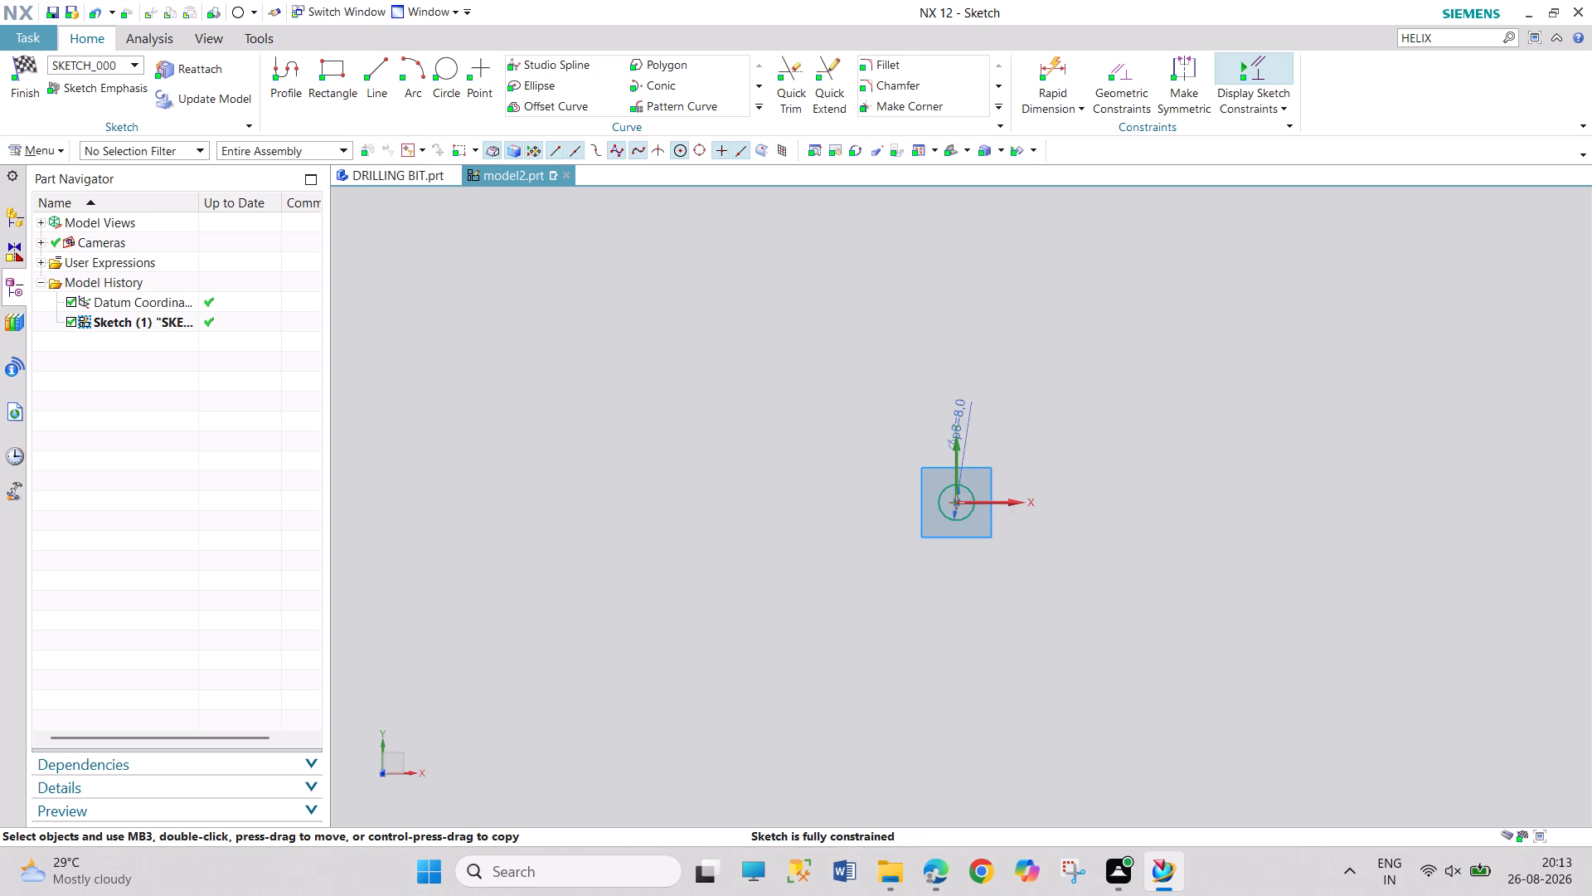
scroll(1028, 577, up, 1)
scroll(910, 508, up, 3)
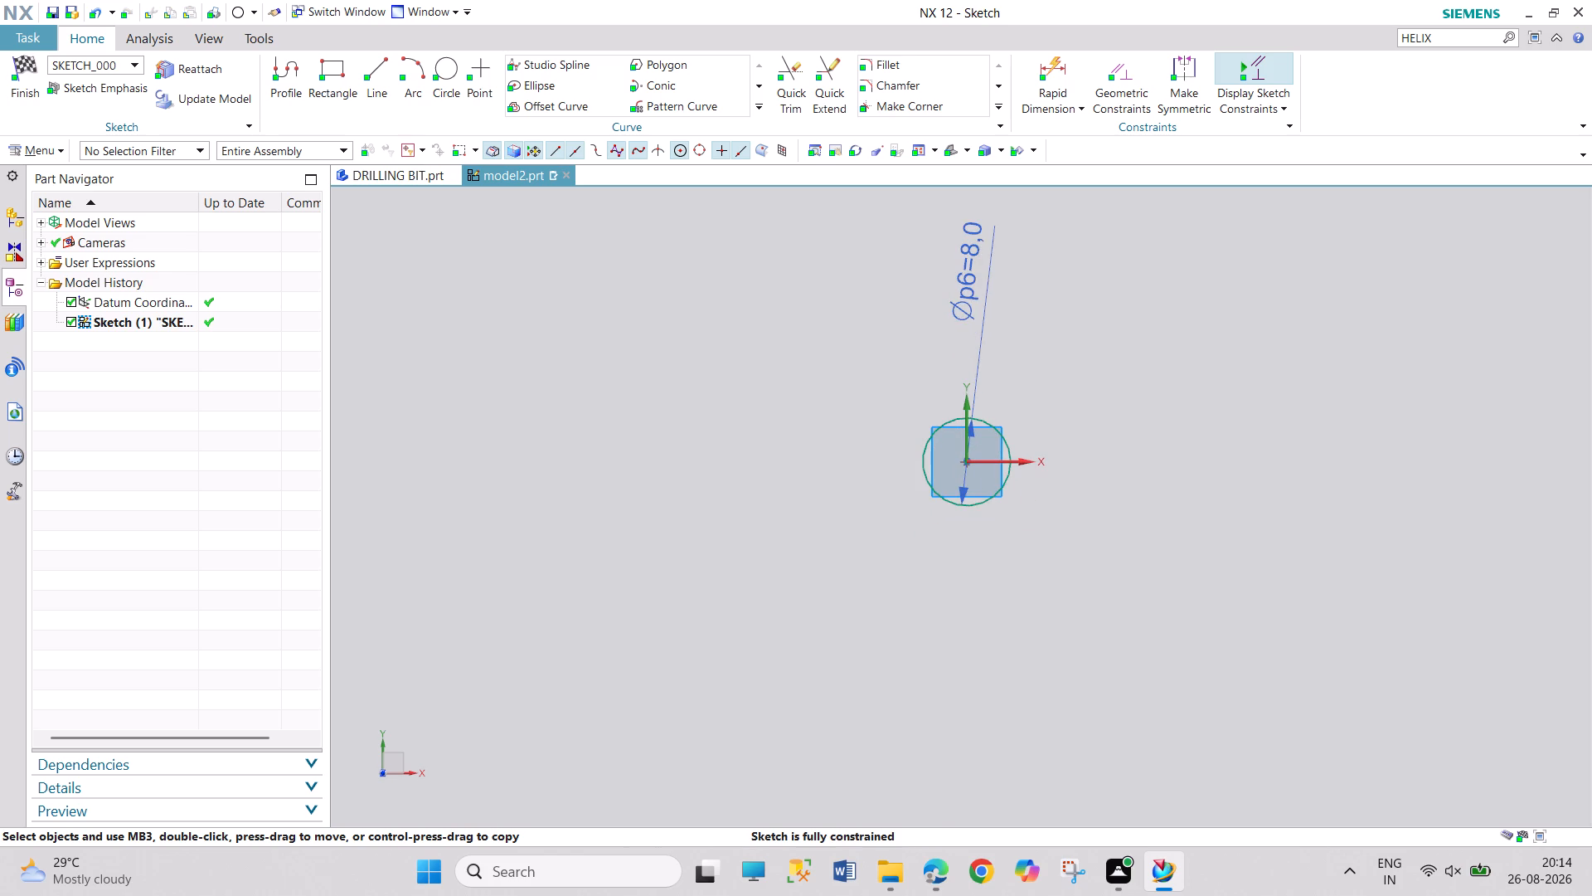
drag(960, 267, 1072, 283)
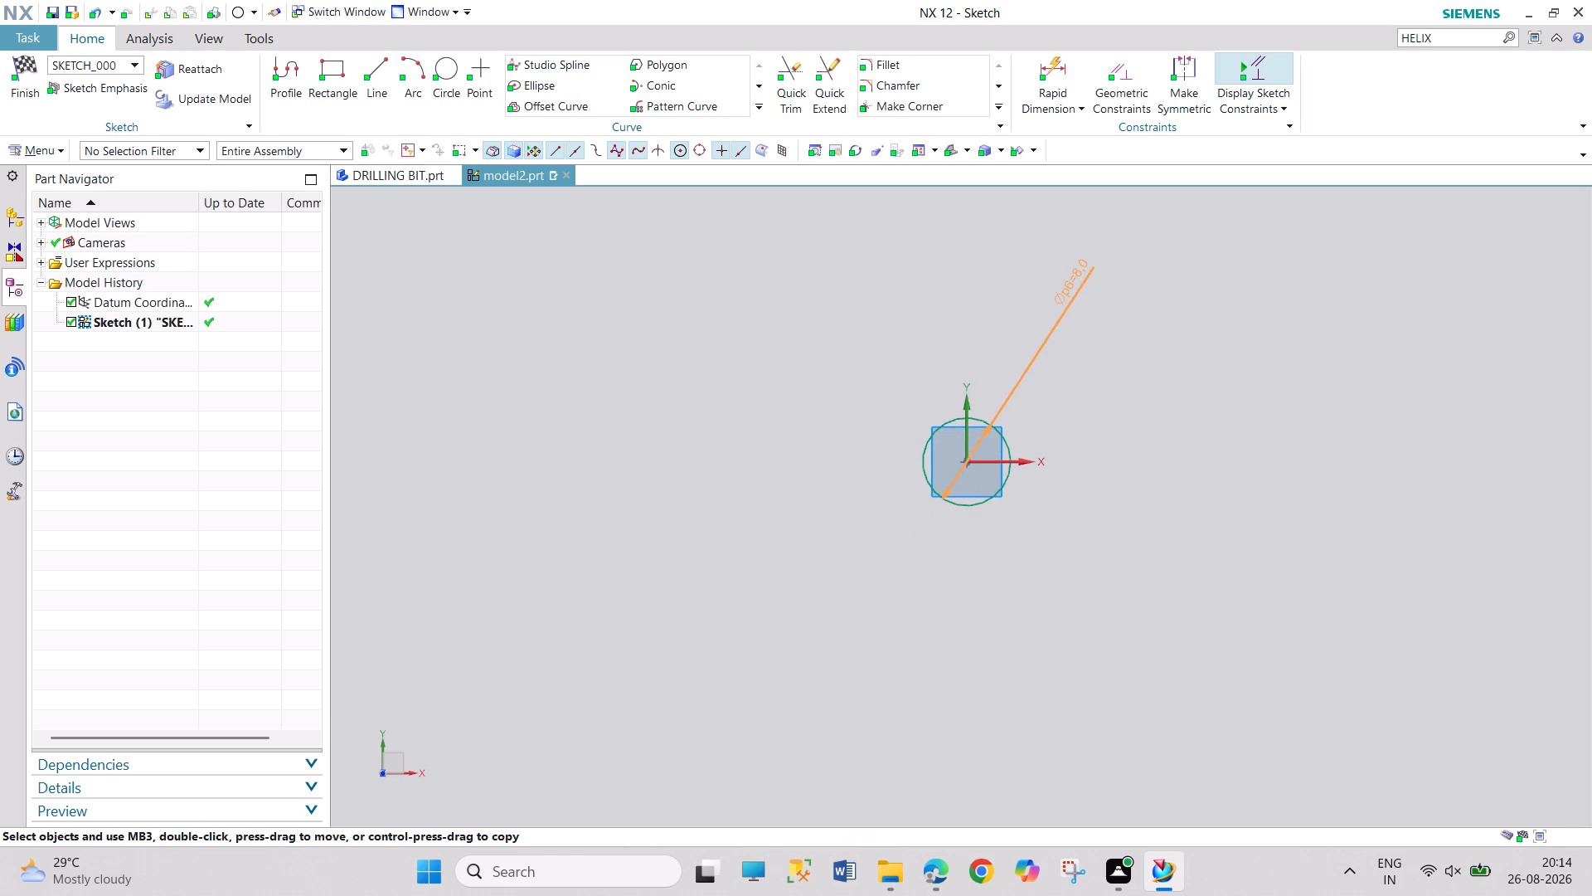
drag(1072, 283, 1073, 283)
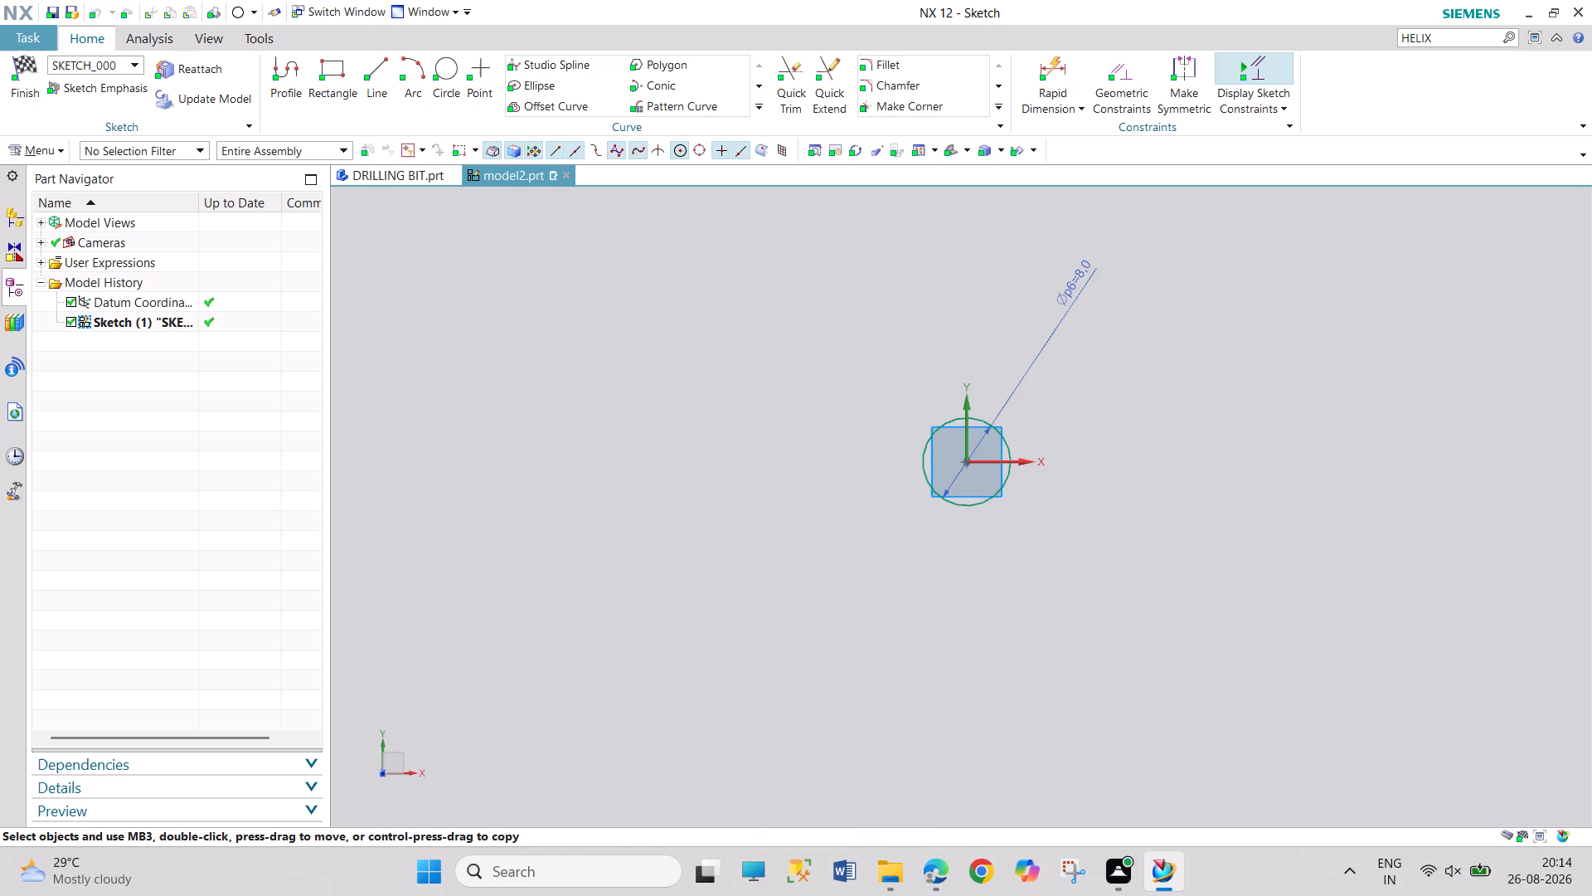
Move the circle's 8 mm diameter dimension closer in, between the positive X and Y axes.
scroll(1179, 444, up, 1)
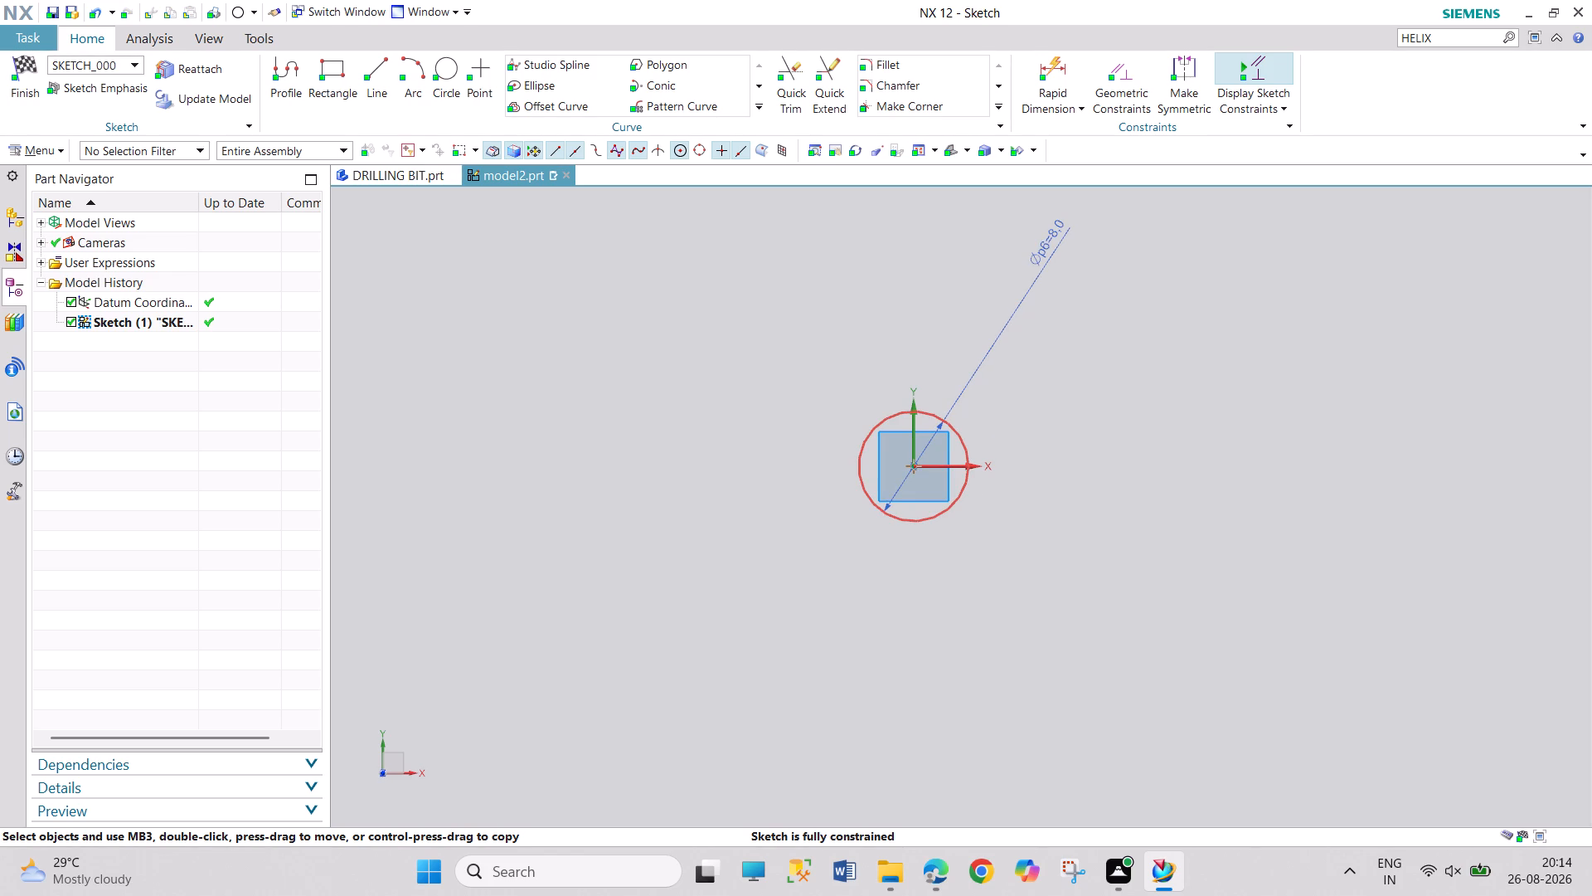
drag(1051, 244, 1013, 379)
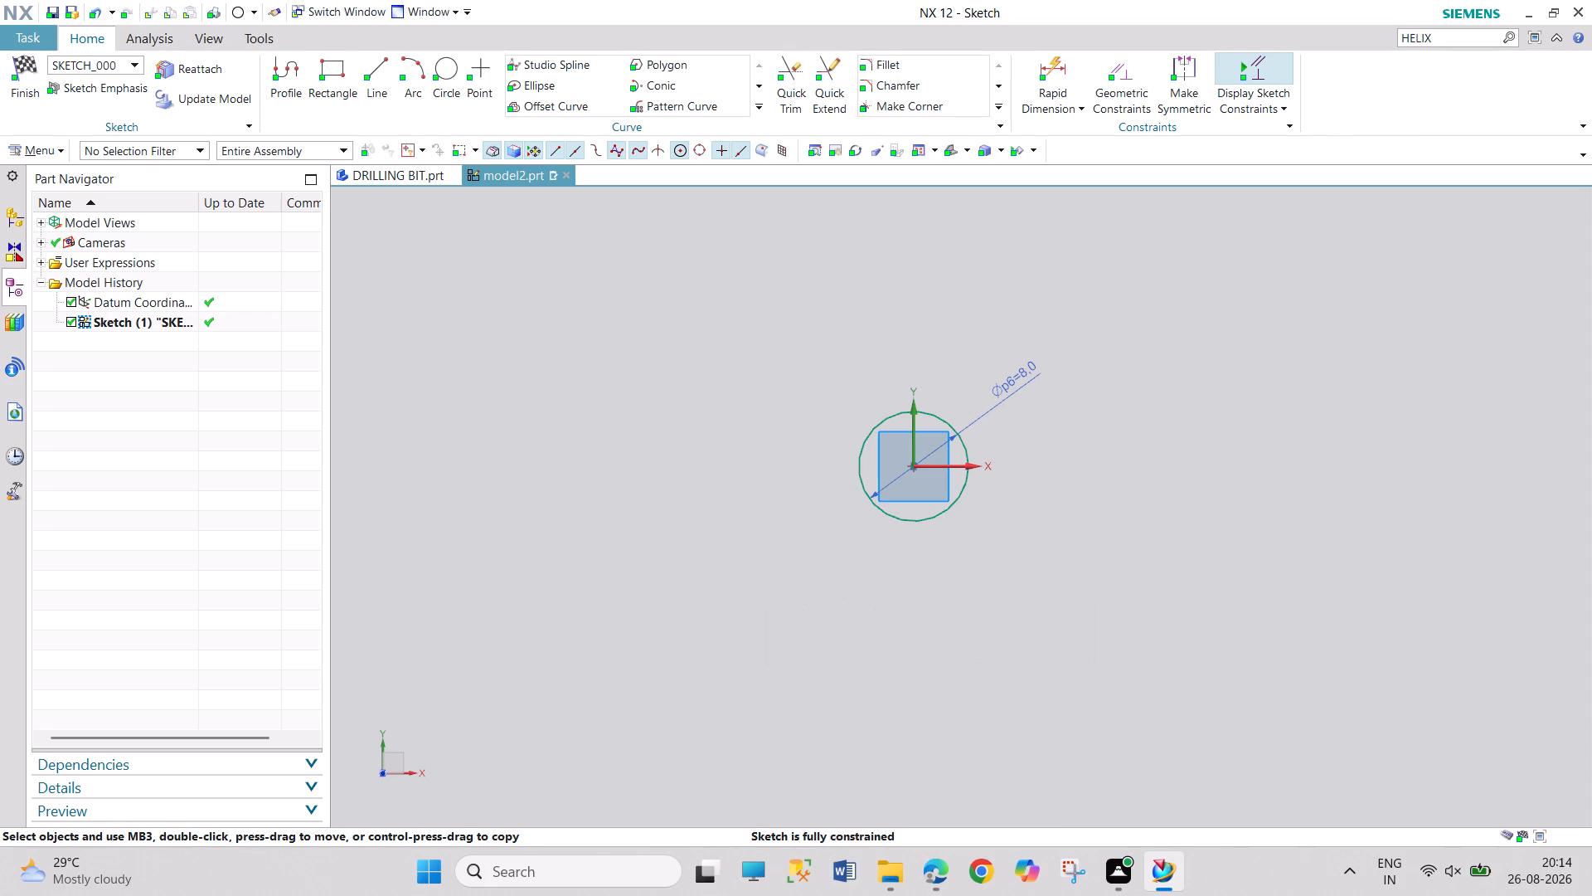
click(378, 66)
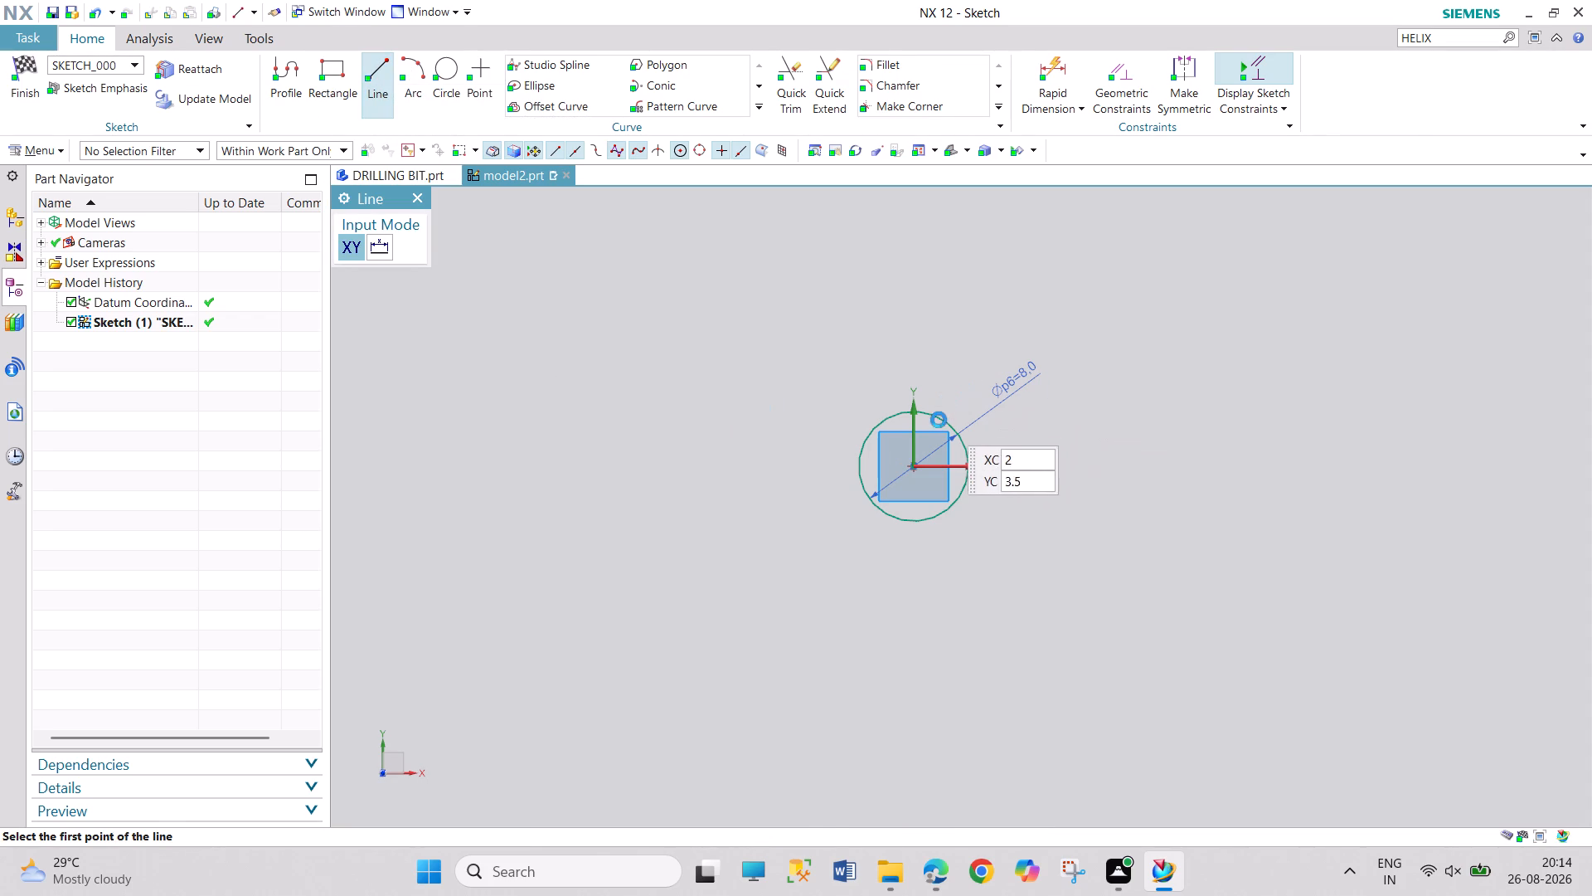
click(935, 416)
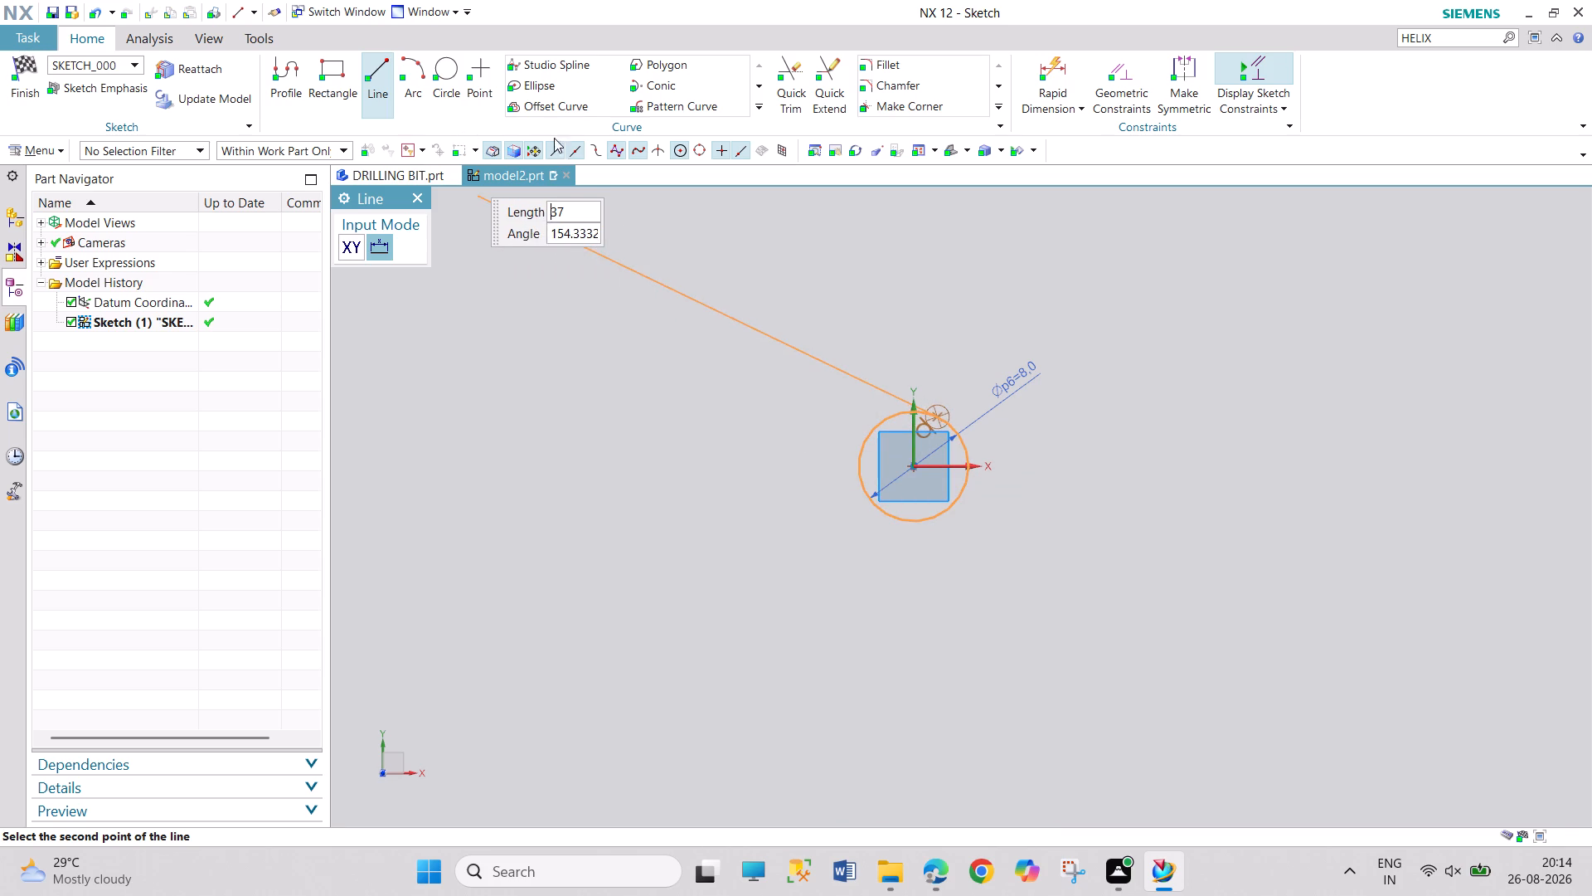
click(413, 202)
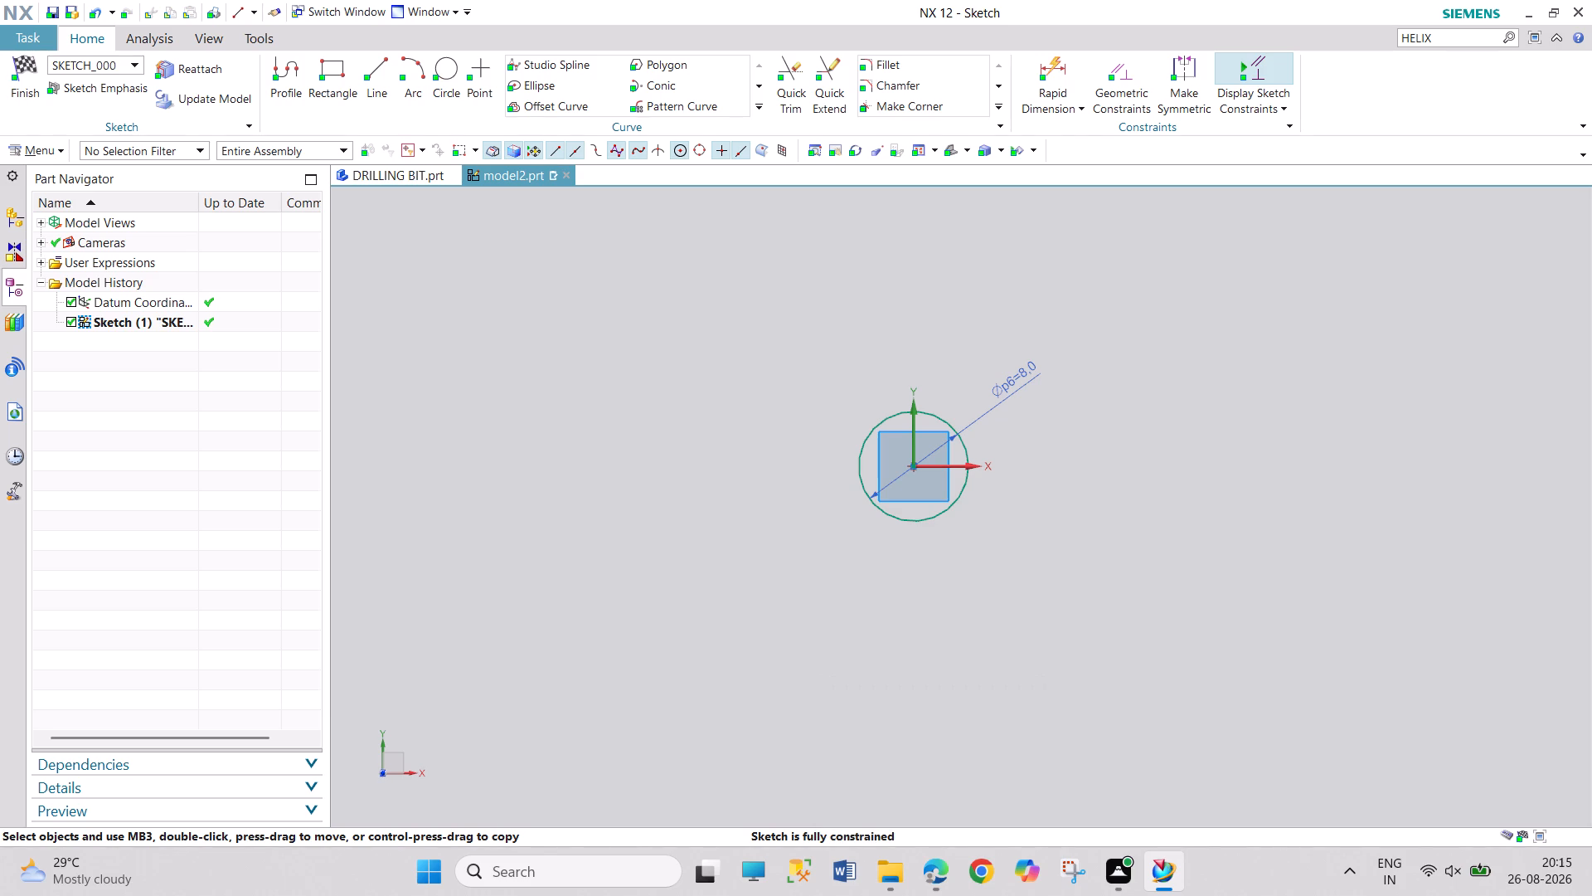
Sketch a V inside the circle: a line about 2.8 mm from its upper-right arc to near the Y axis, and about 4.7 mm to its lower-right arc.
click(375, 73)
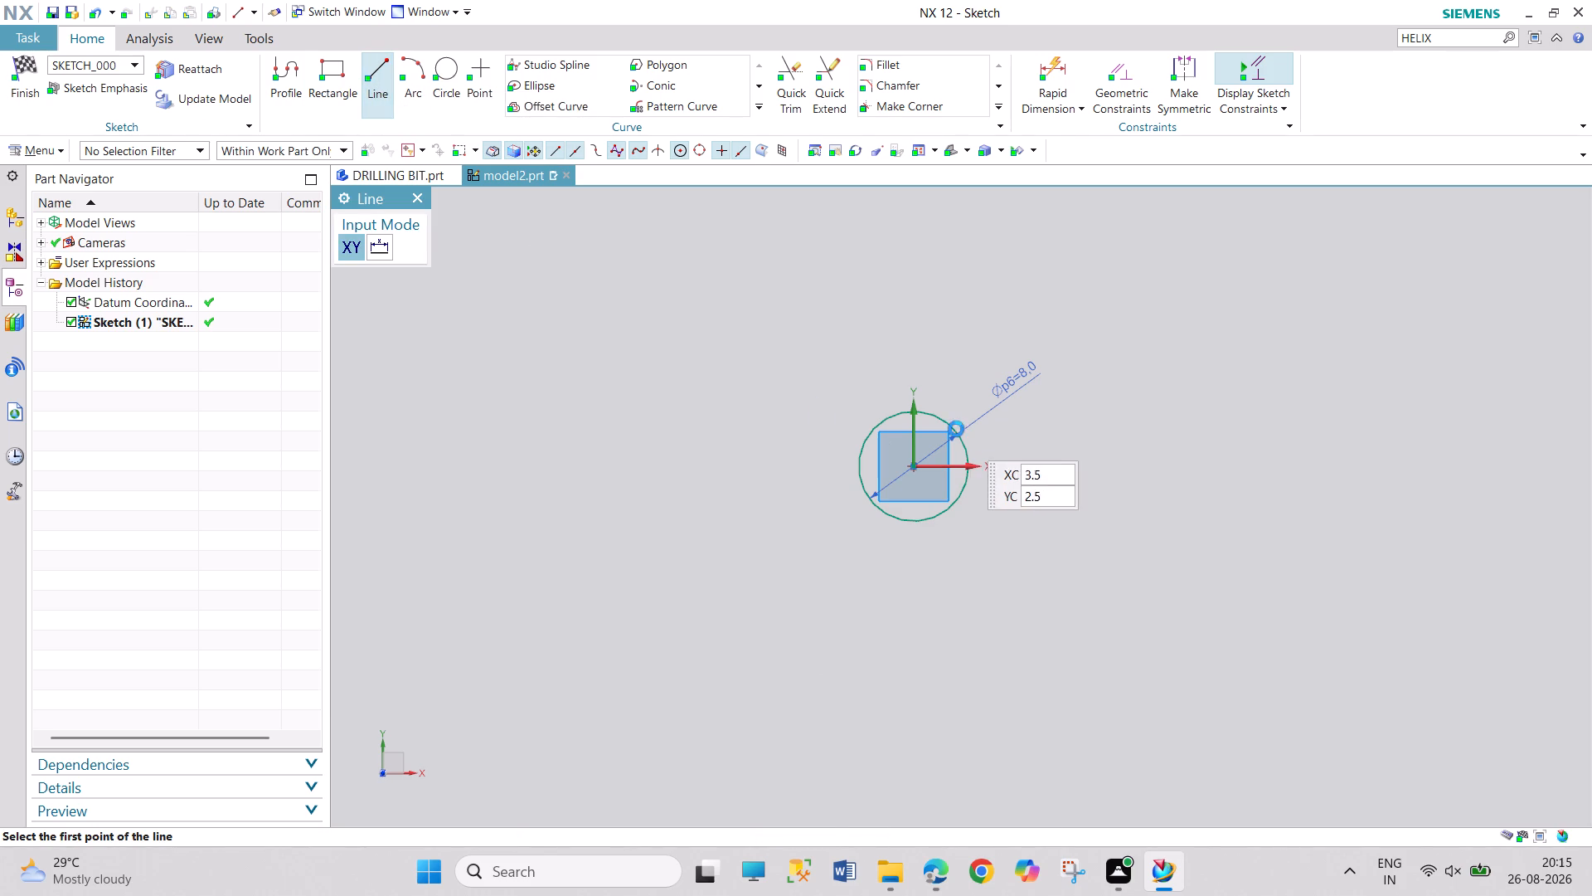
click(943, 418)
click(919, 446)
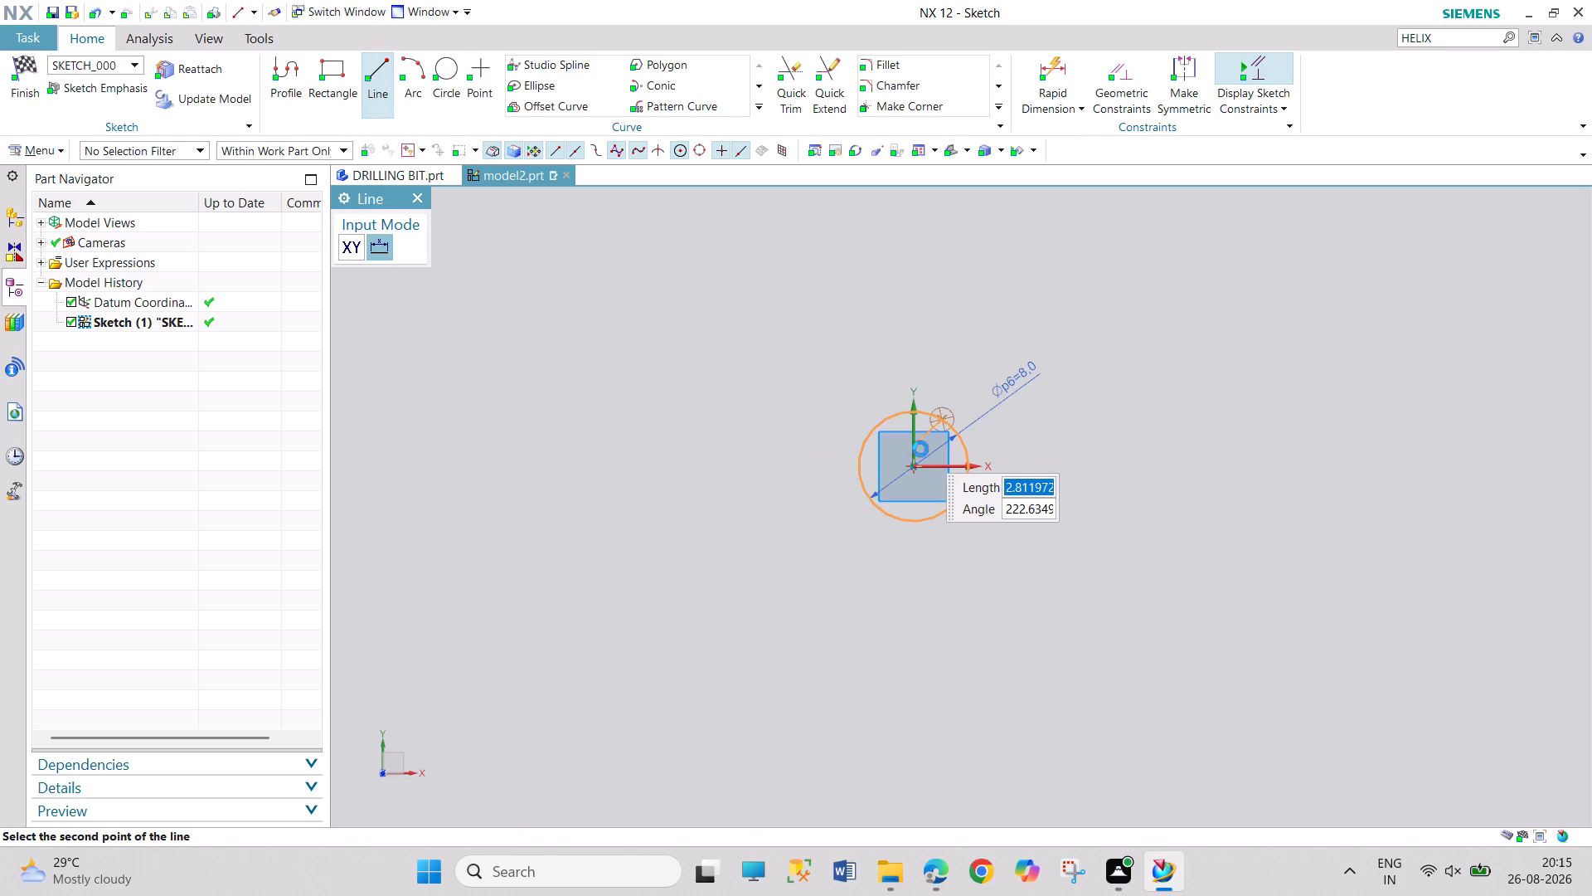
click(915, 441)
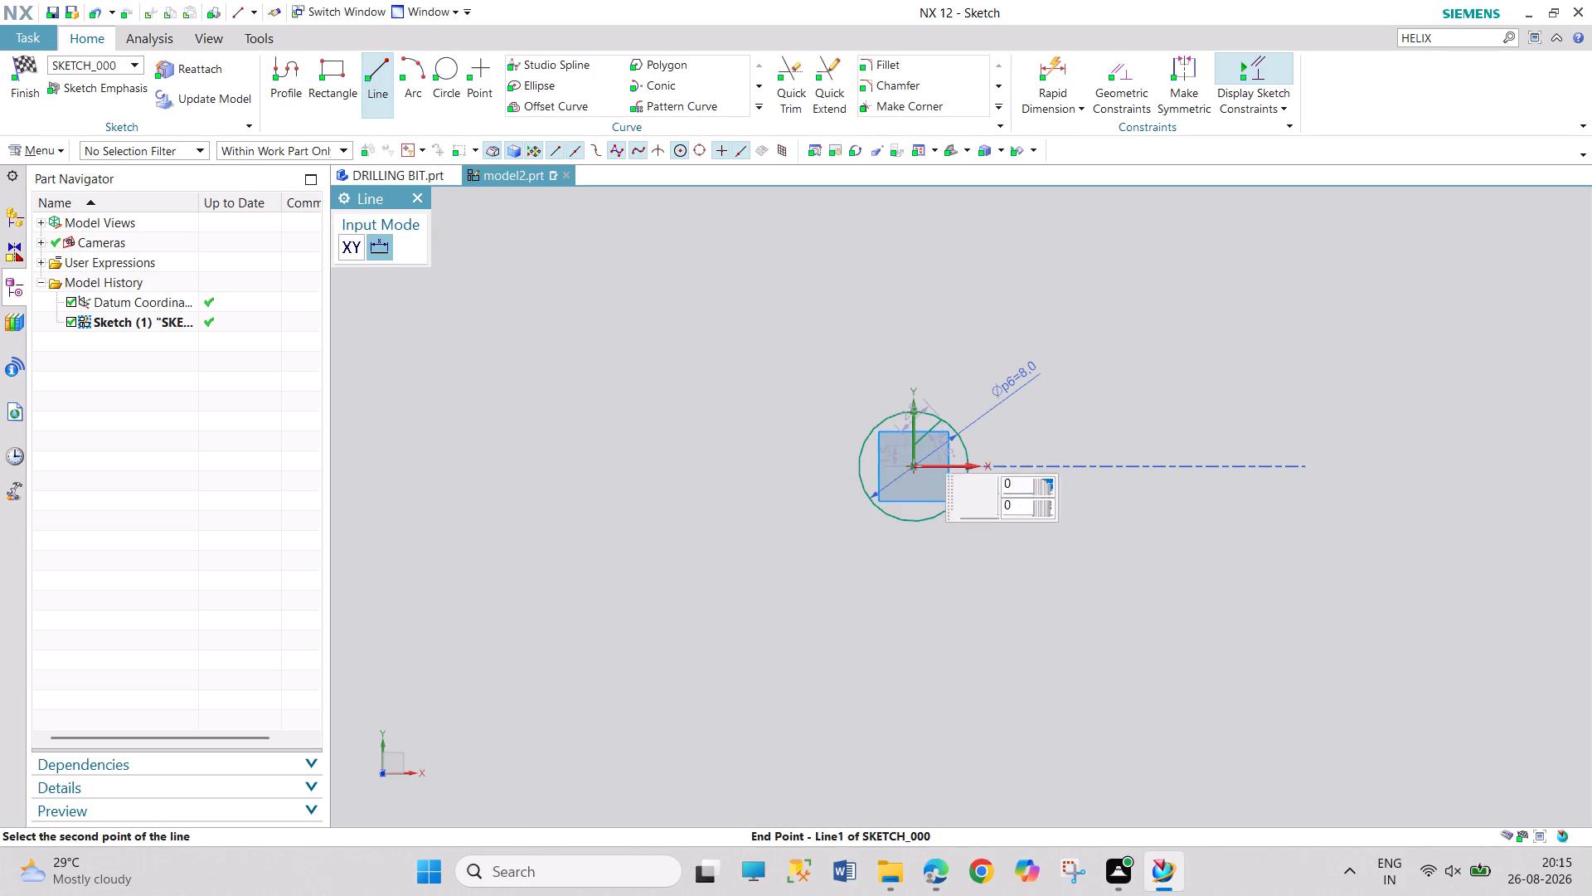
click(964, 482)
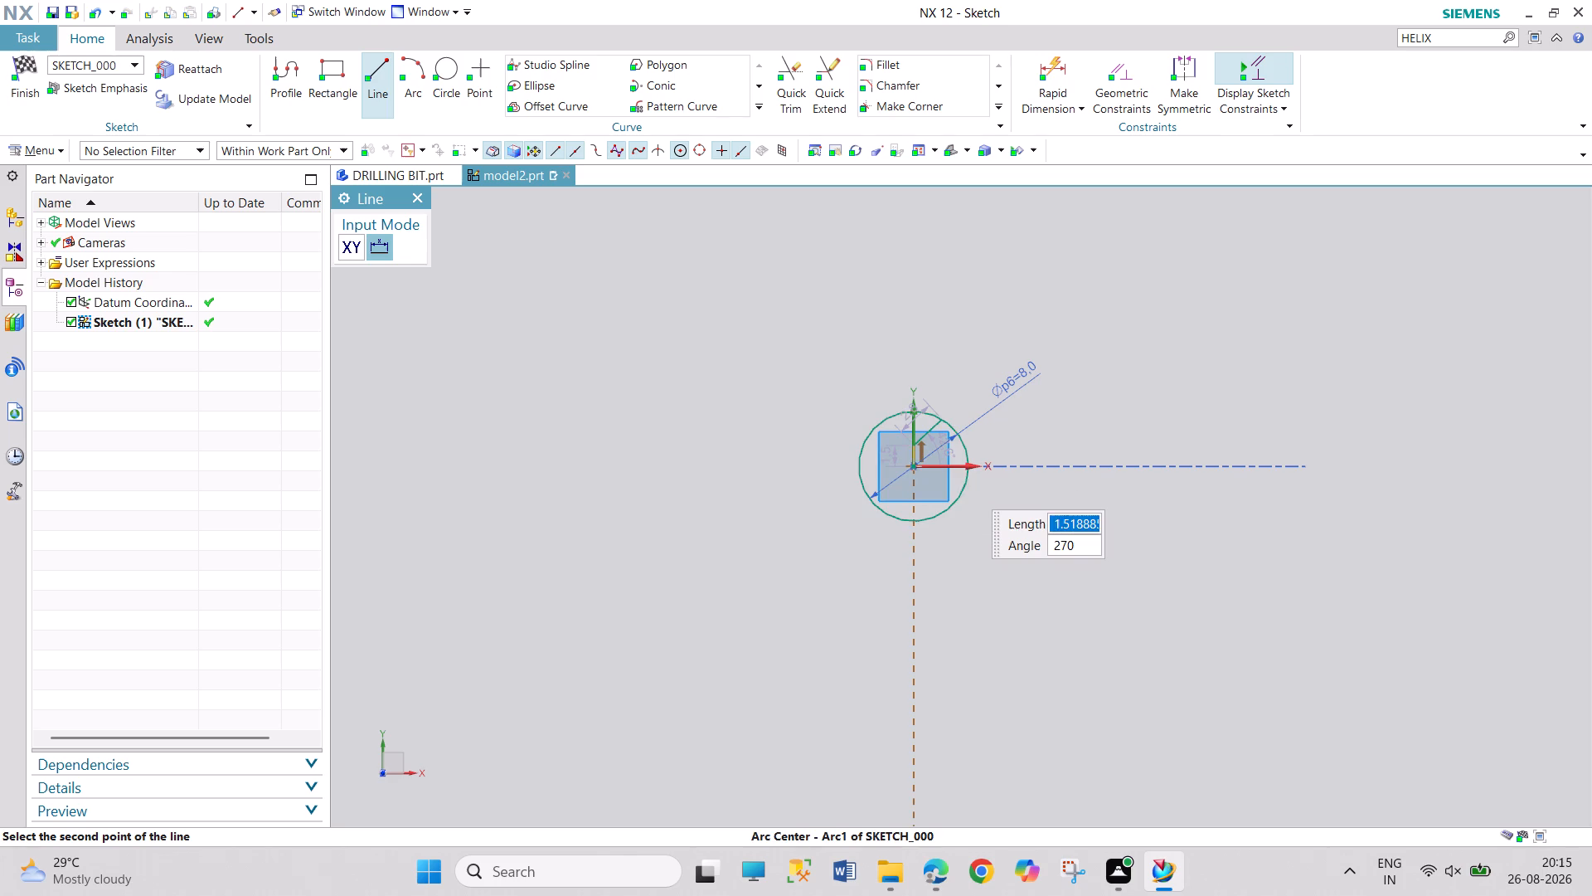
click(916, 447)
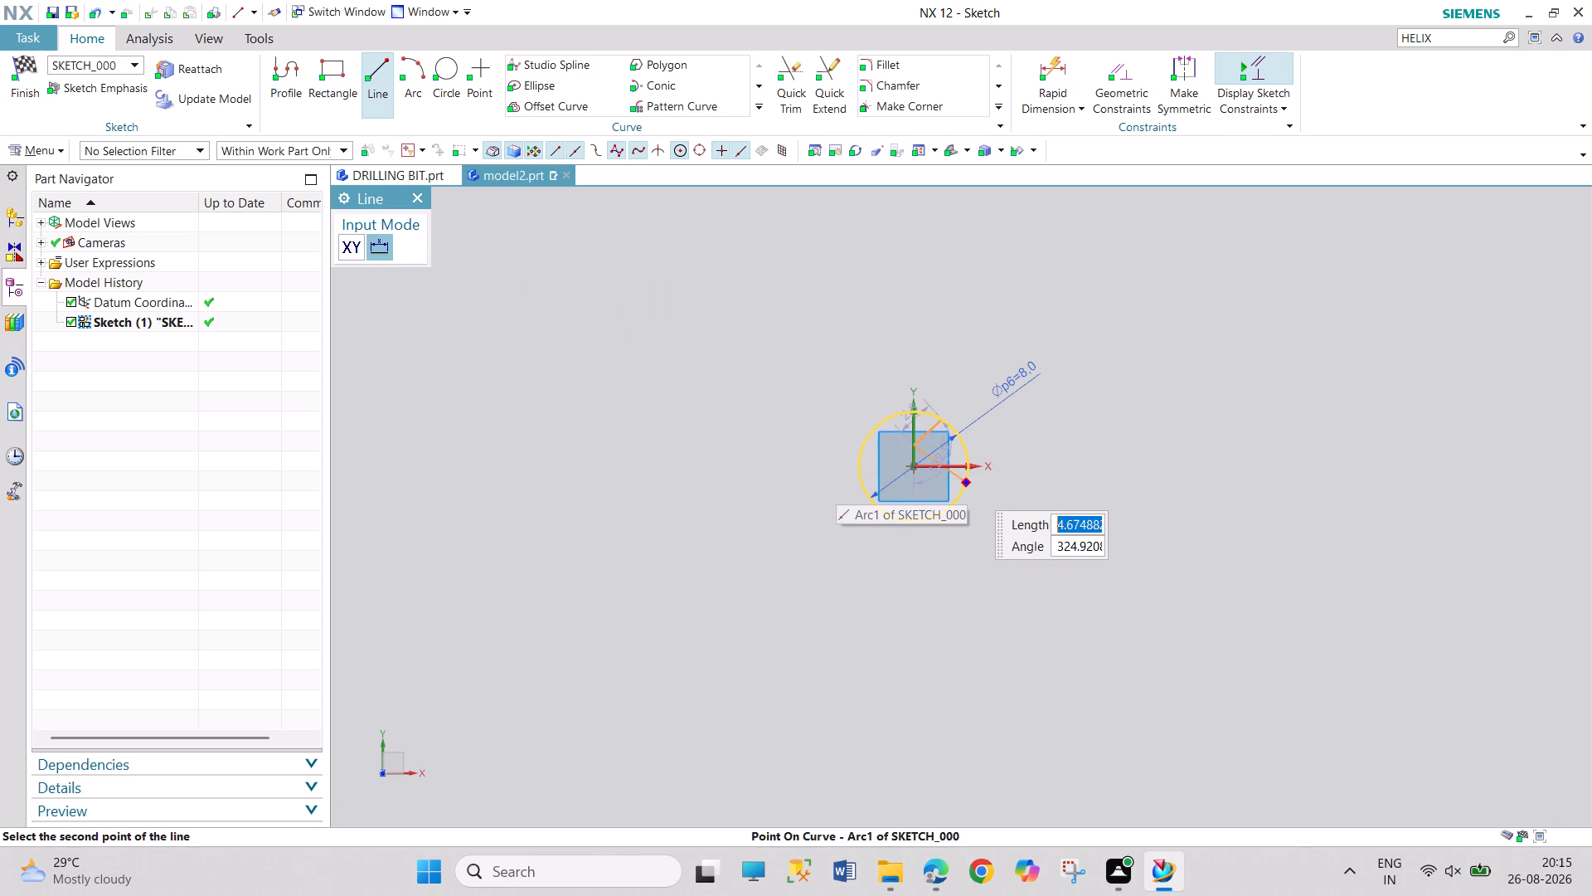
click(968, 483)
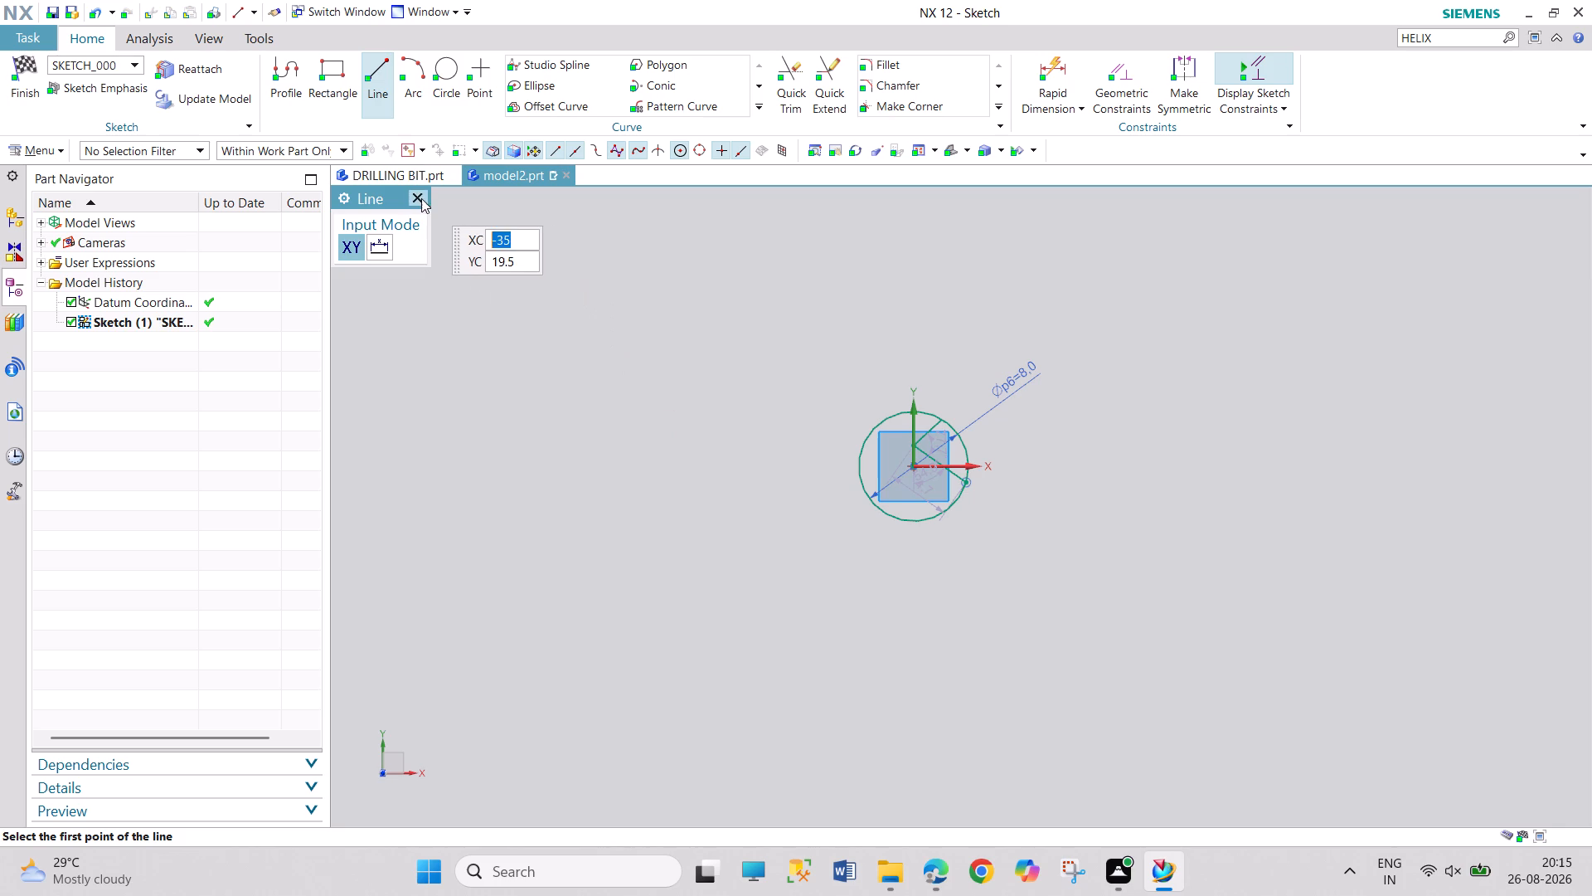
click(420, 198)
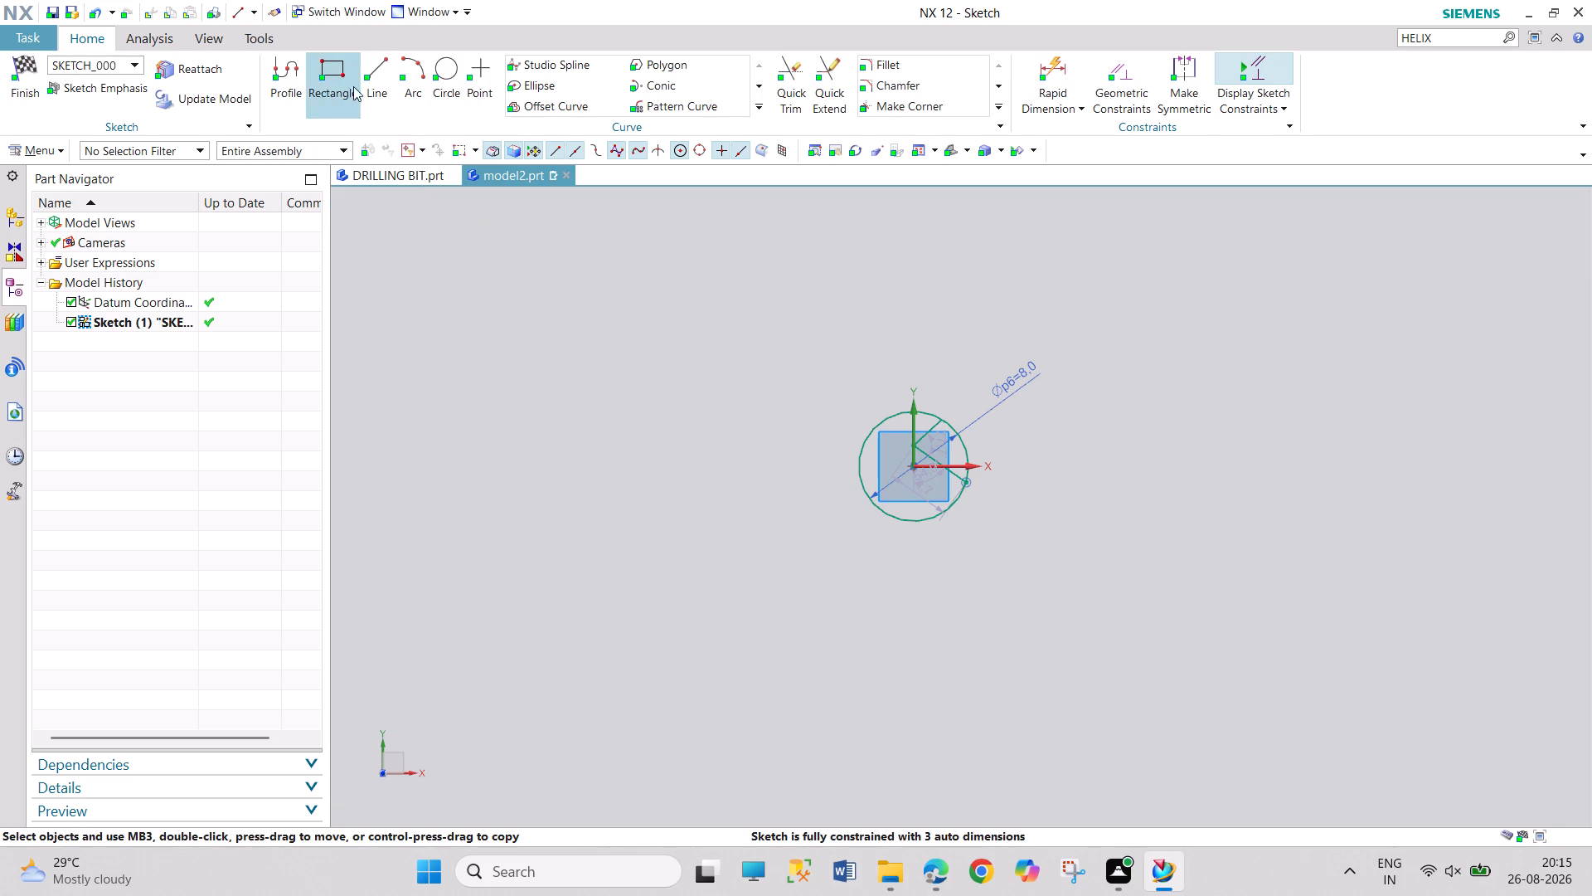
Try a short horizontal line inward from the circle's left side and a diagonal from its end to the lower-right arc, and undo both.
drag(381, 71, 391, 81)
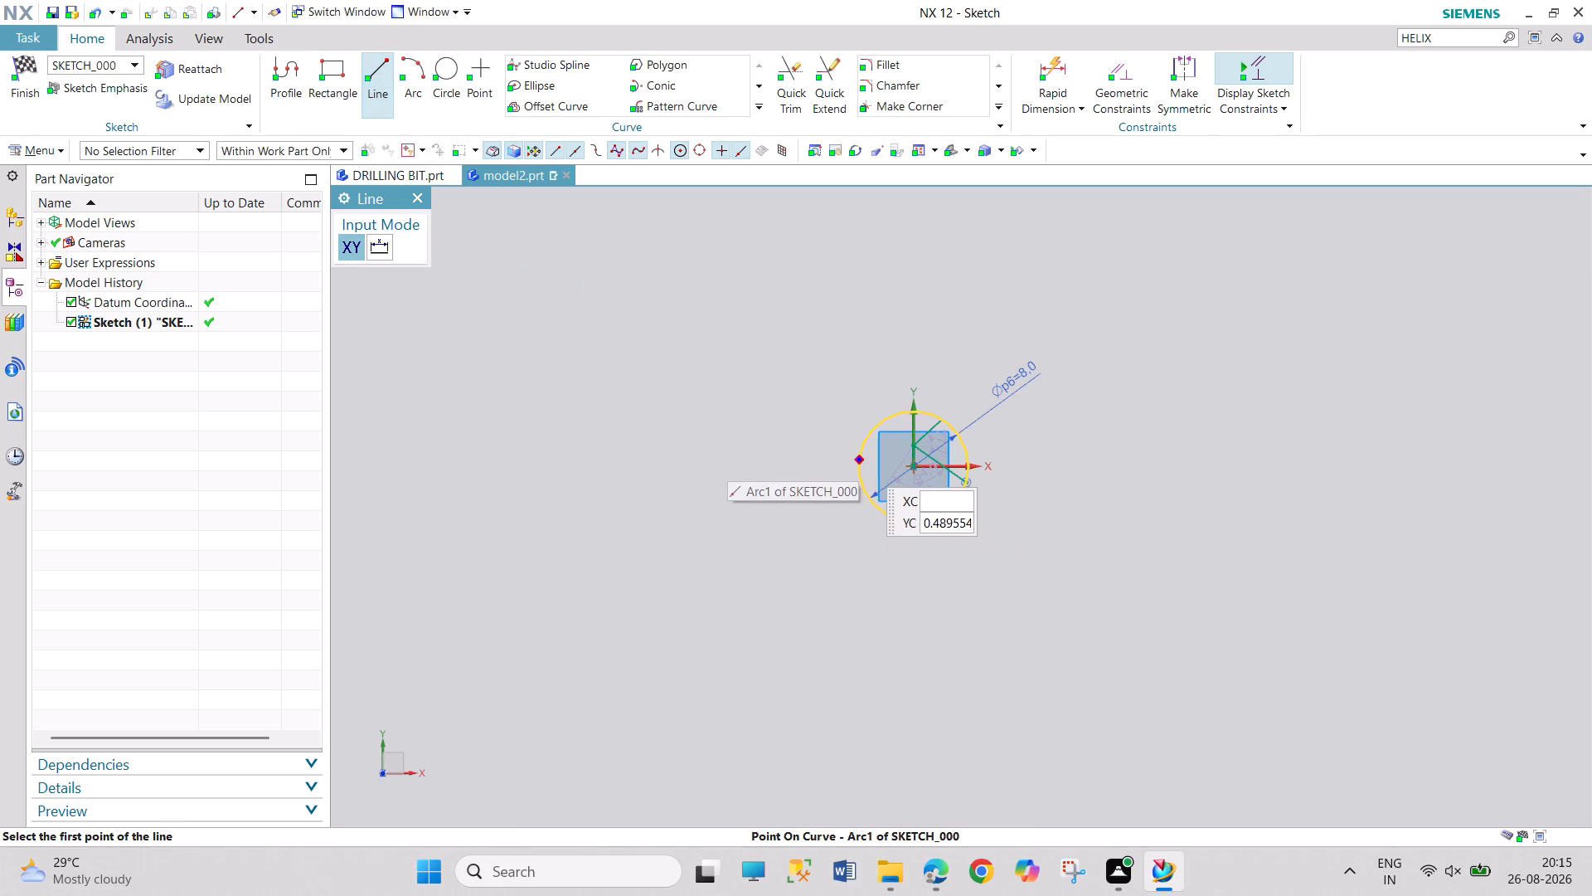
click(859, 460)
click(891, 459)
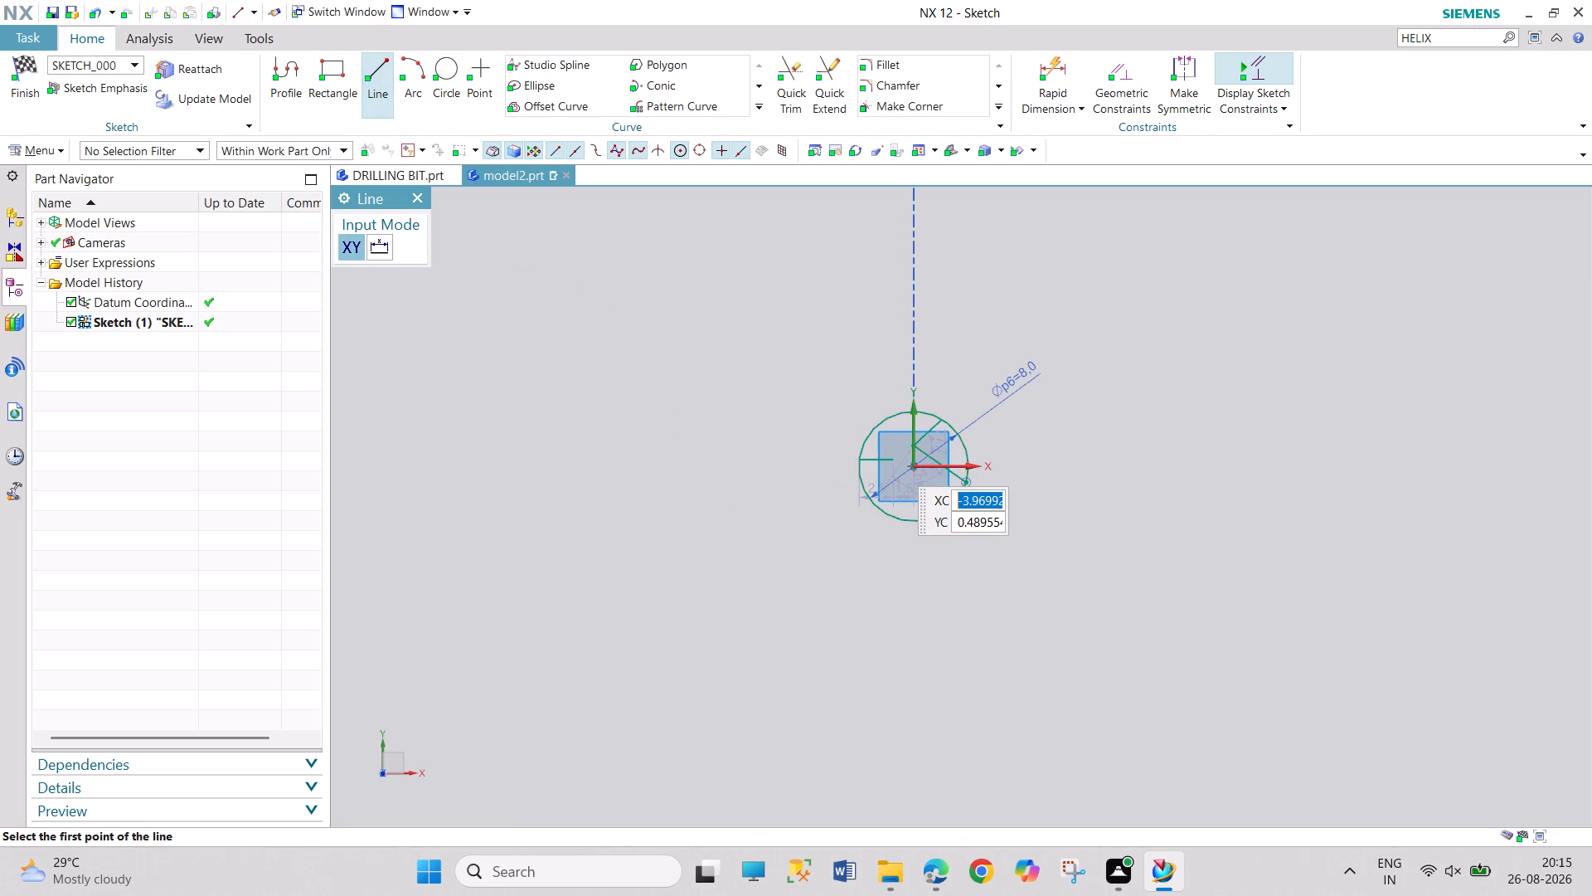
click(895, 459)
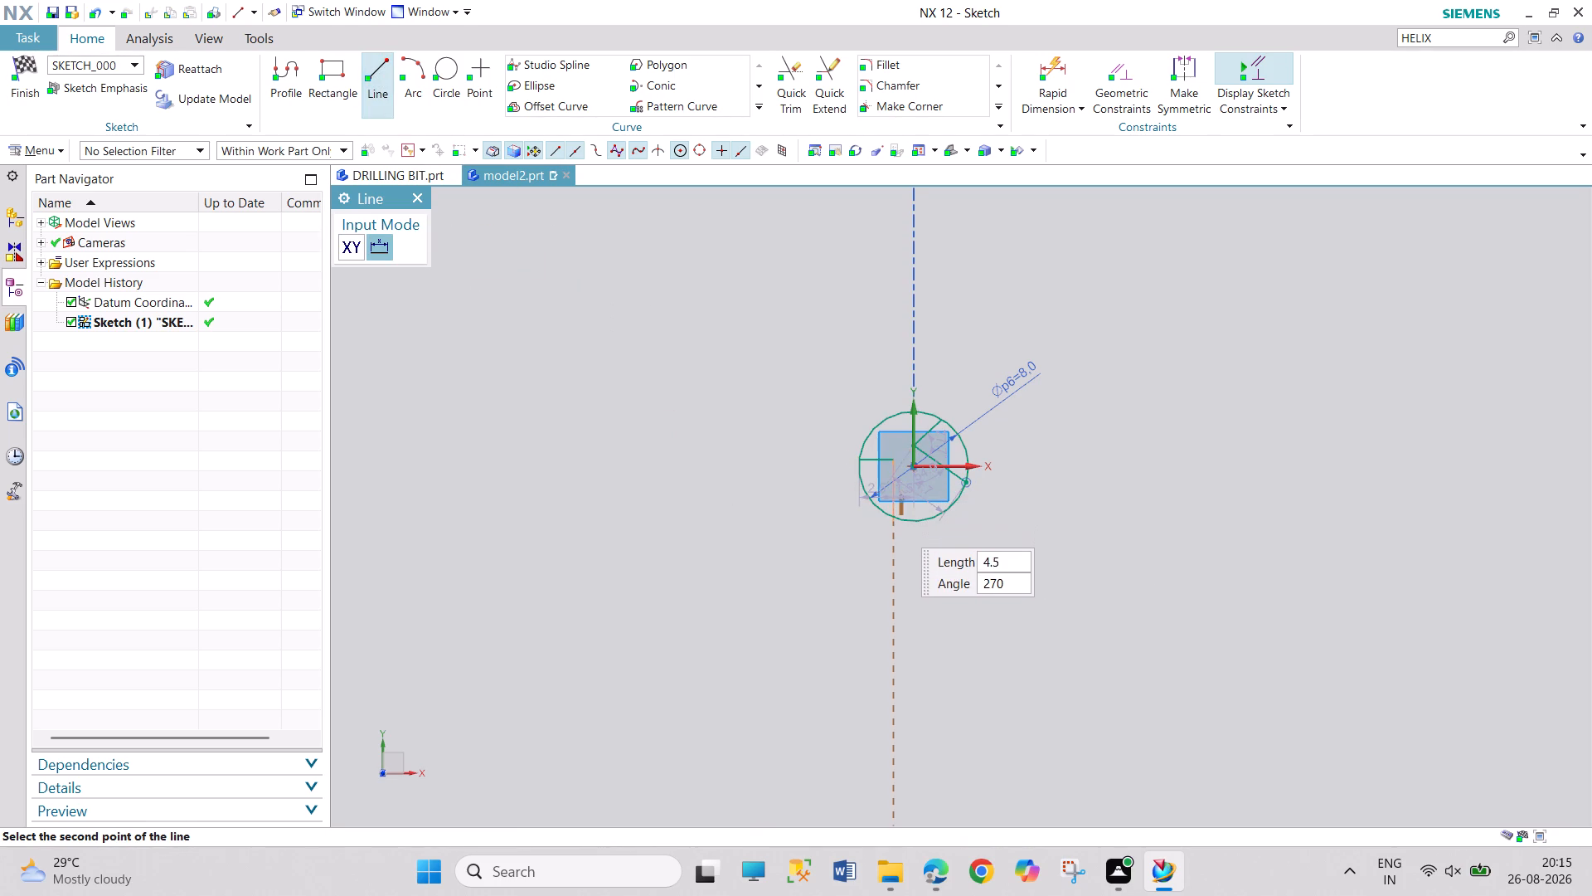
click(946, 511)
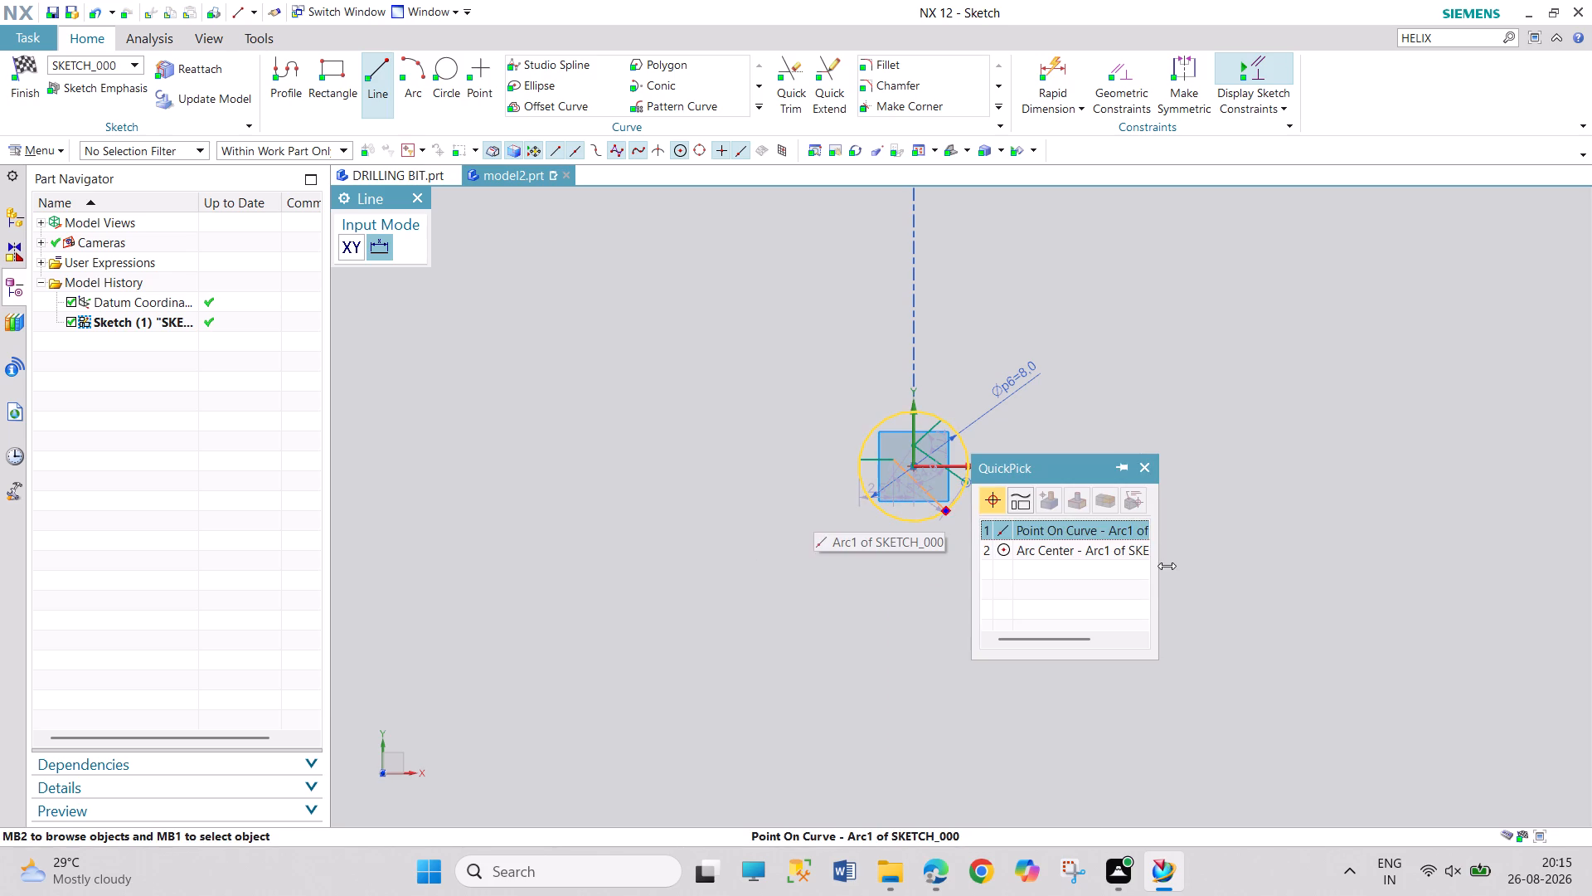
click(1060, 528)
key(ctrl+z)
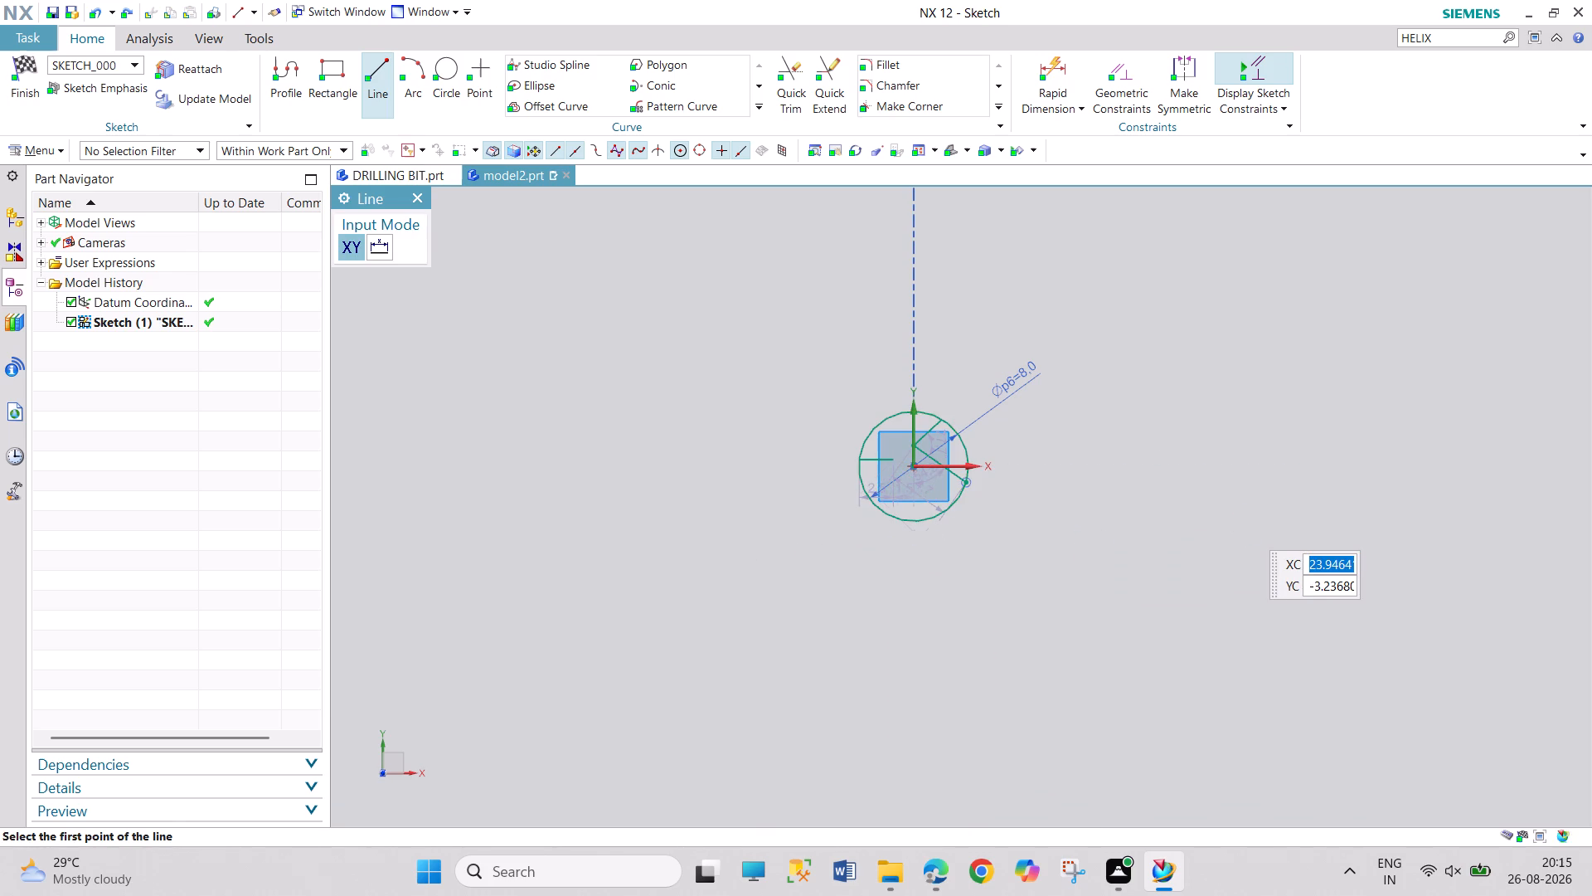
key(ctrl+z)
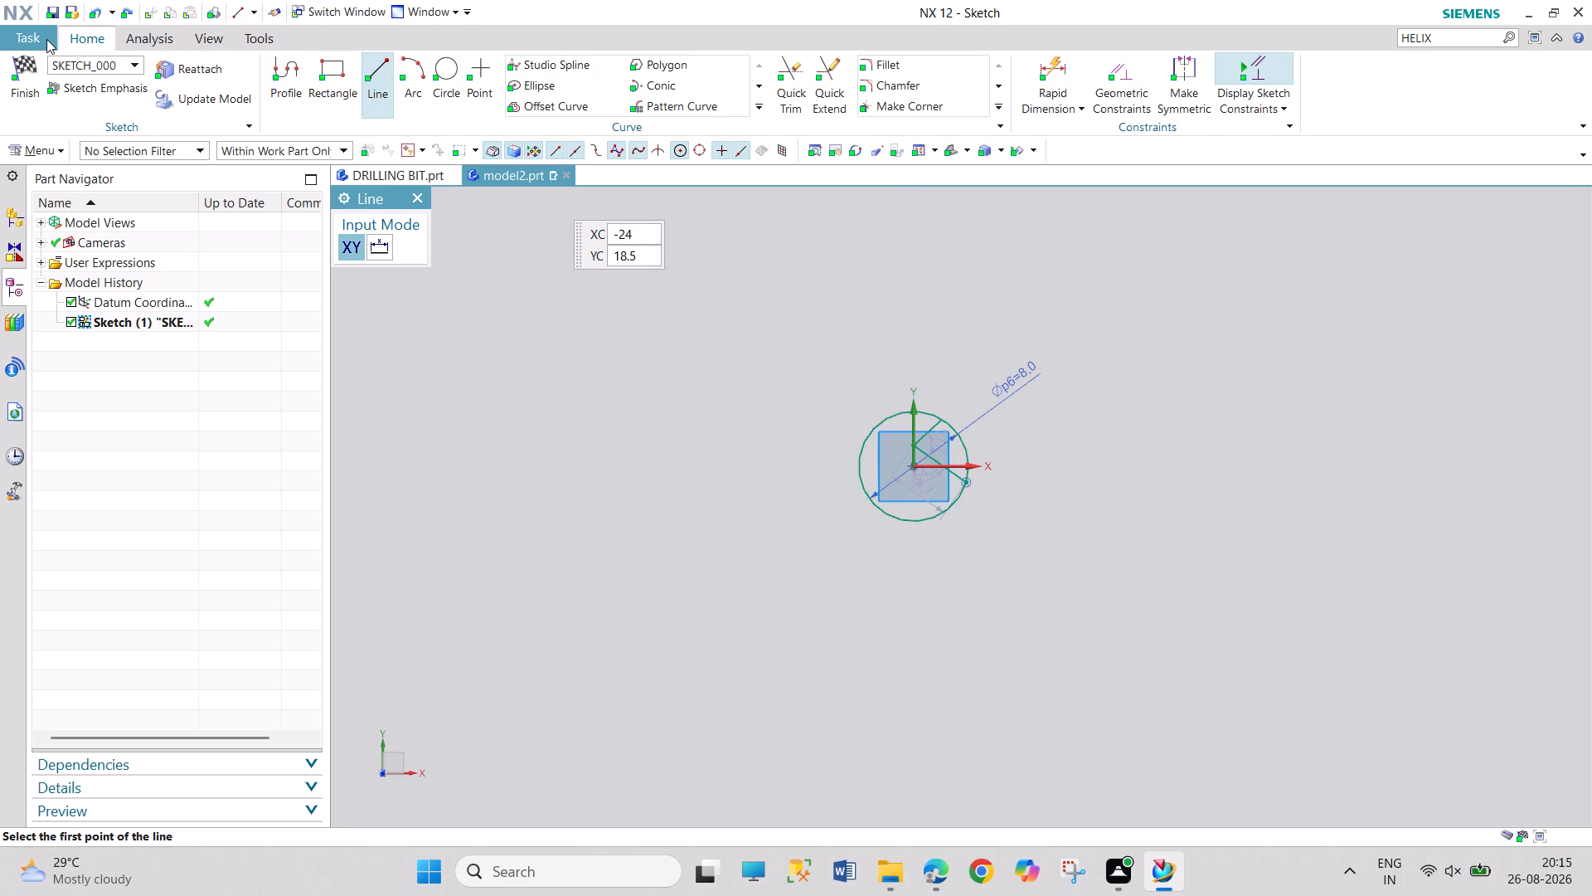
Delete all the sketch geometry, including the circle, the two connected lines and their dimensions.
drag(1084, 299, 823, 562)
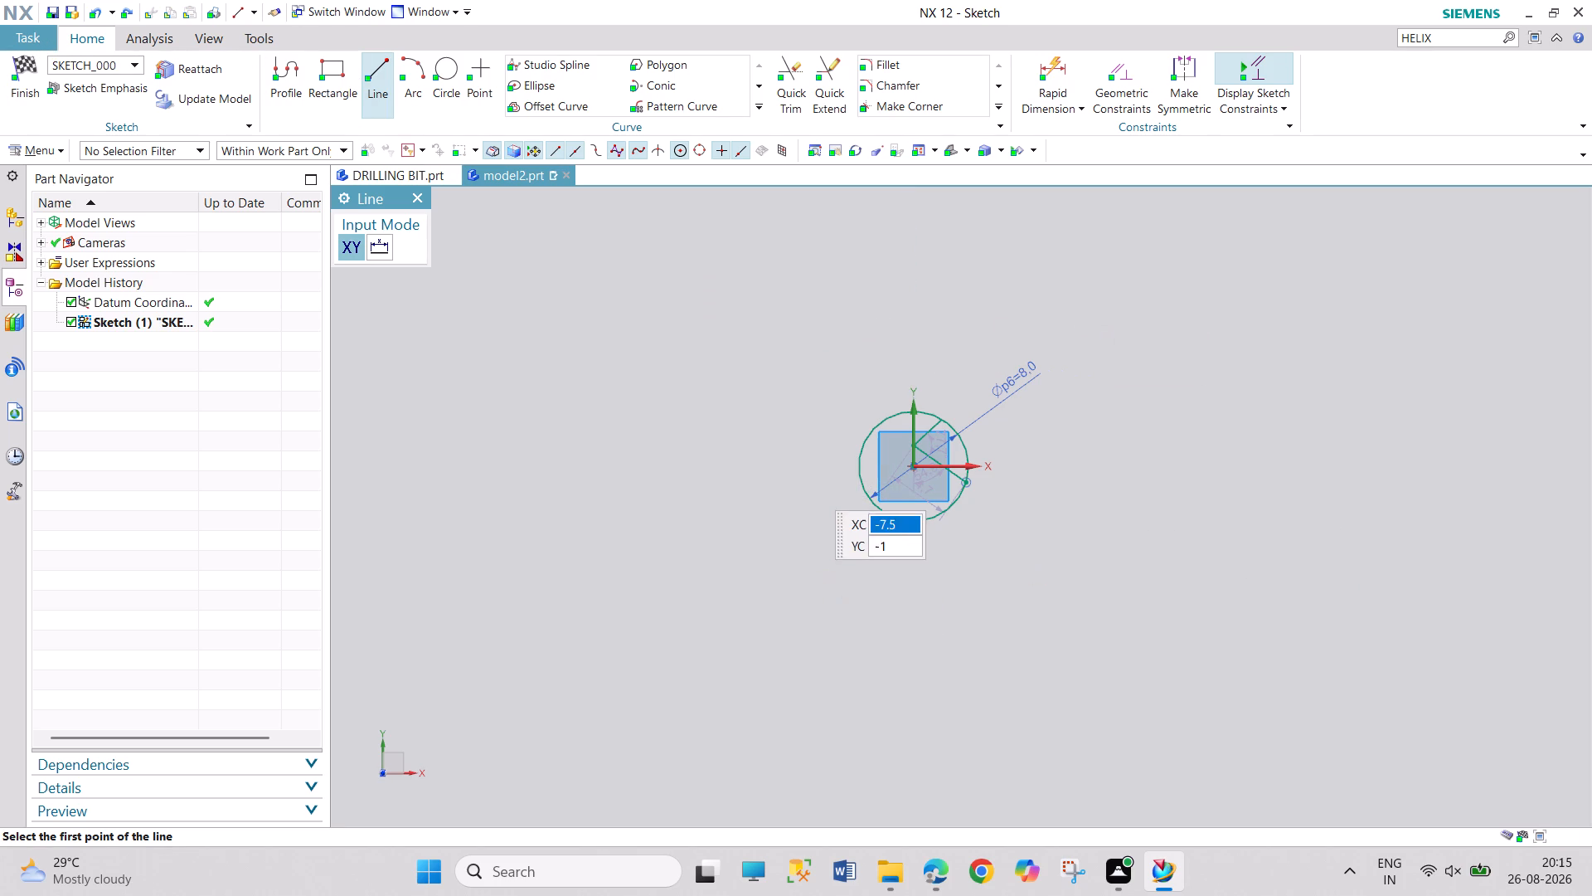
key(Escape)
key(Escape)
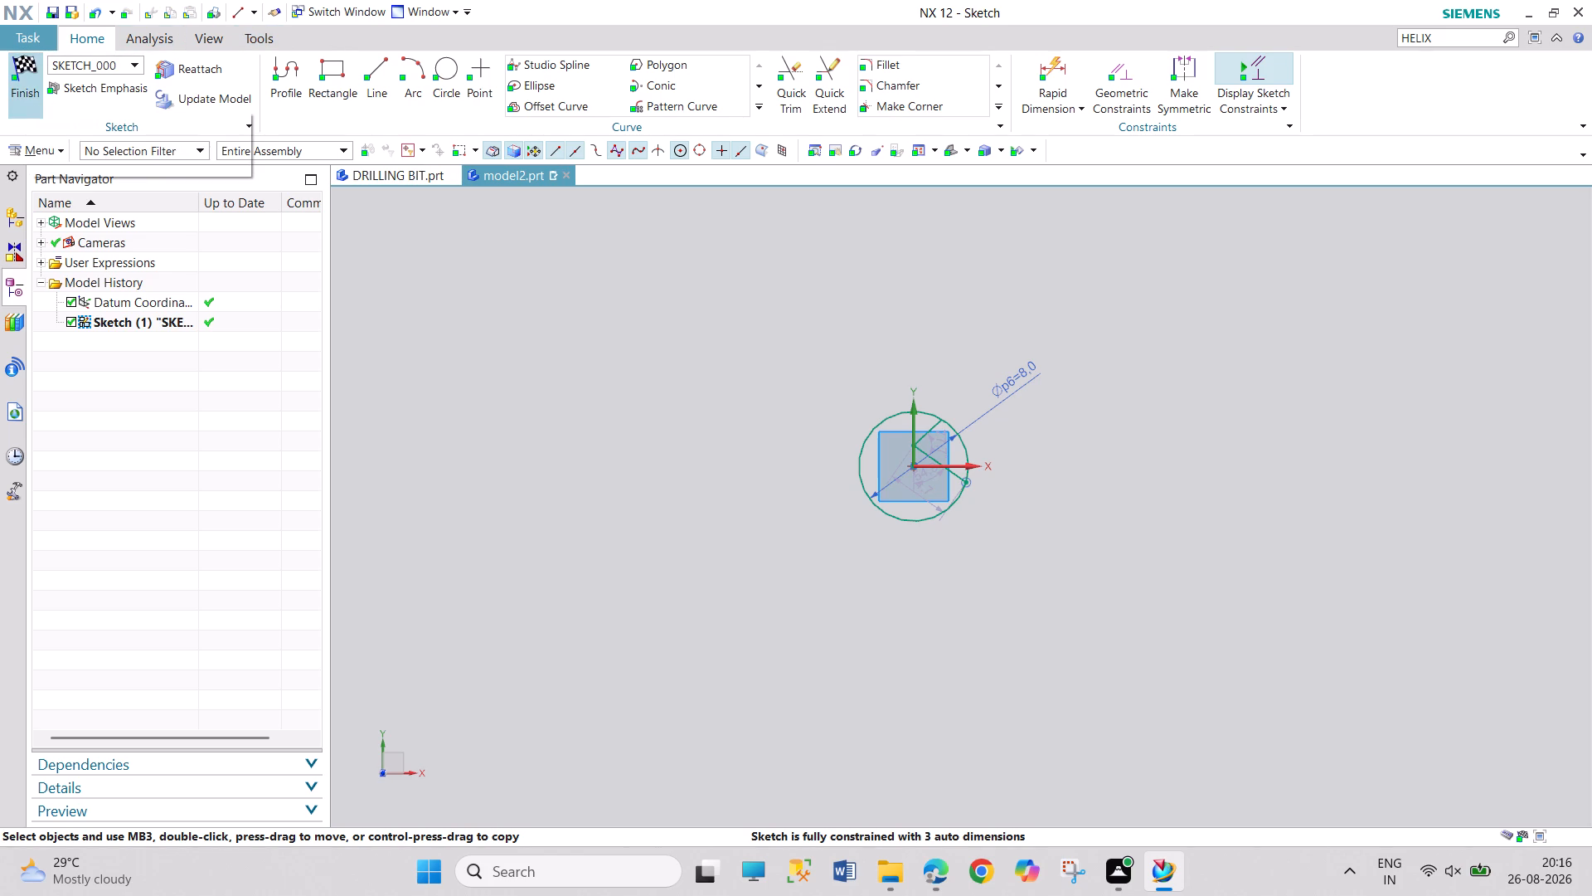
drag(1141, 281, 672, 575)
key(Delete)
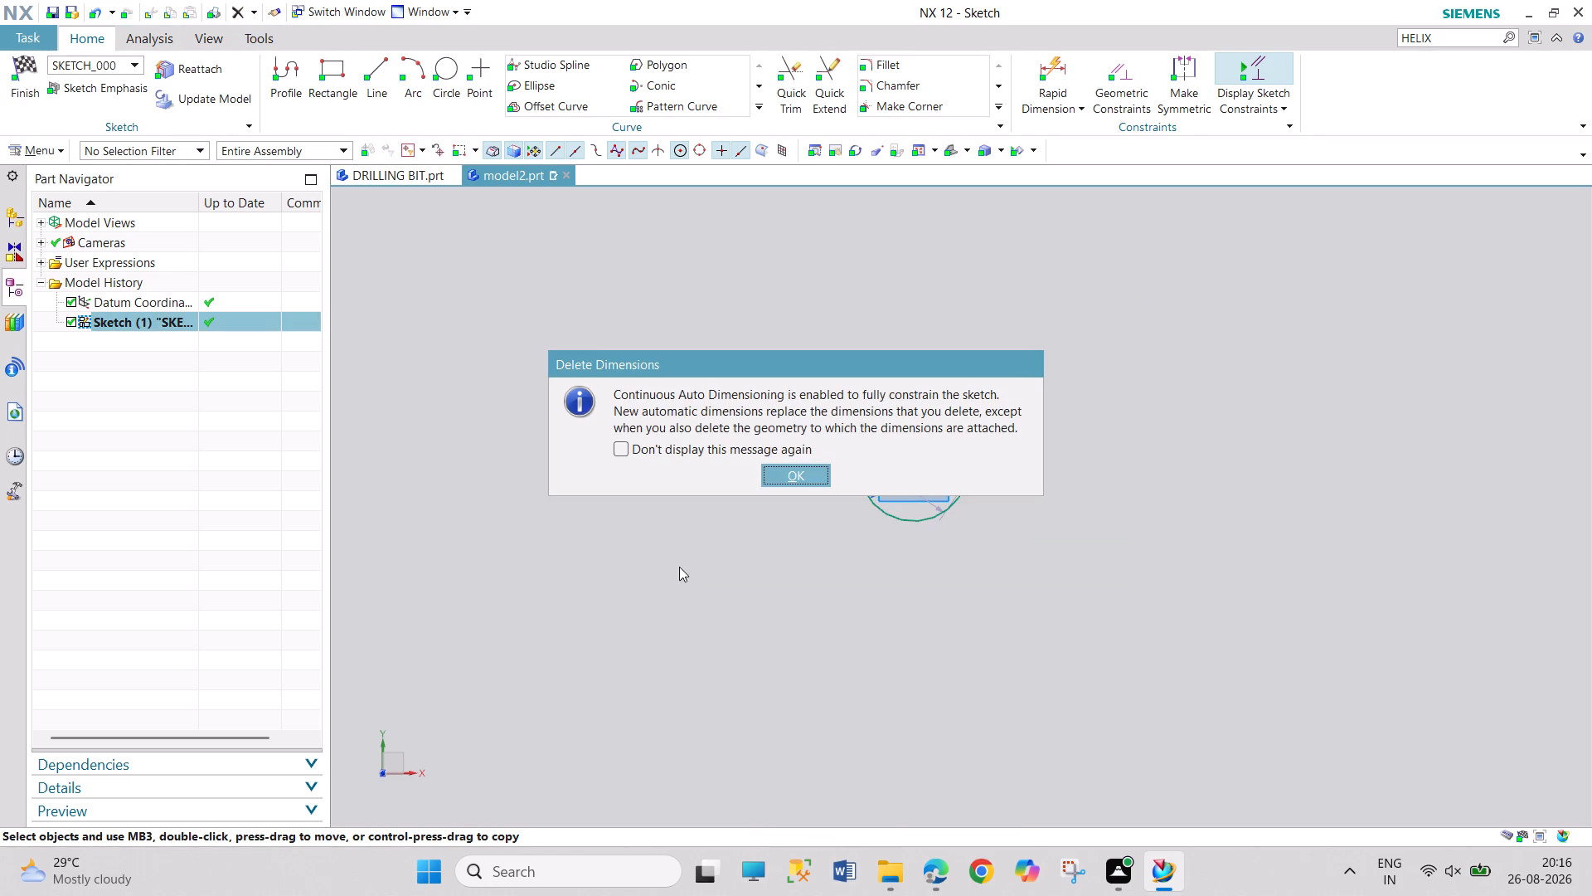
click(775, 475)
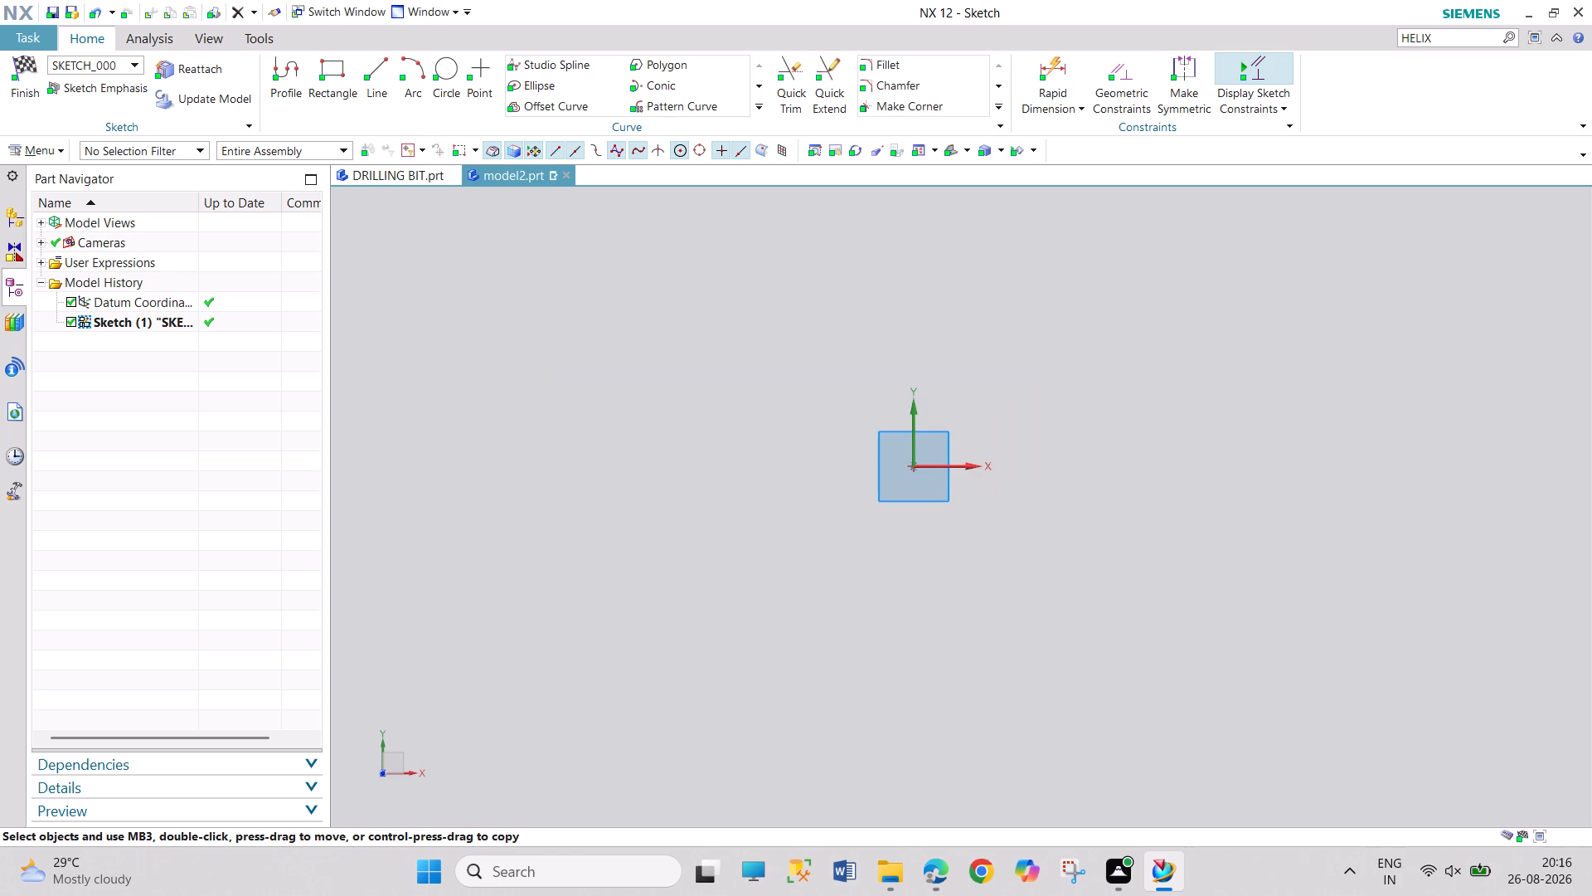
Finish the emptied sketch and close model2.prt without saving it, leaving the DRILLING BIT part open.
click(393, 183)
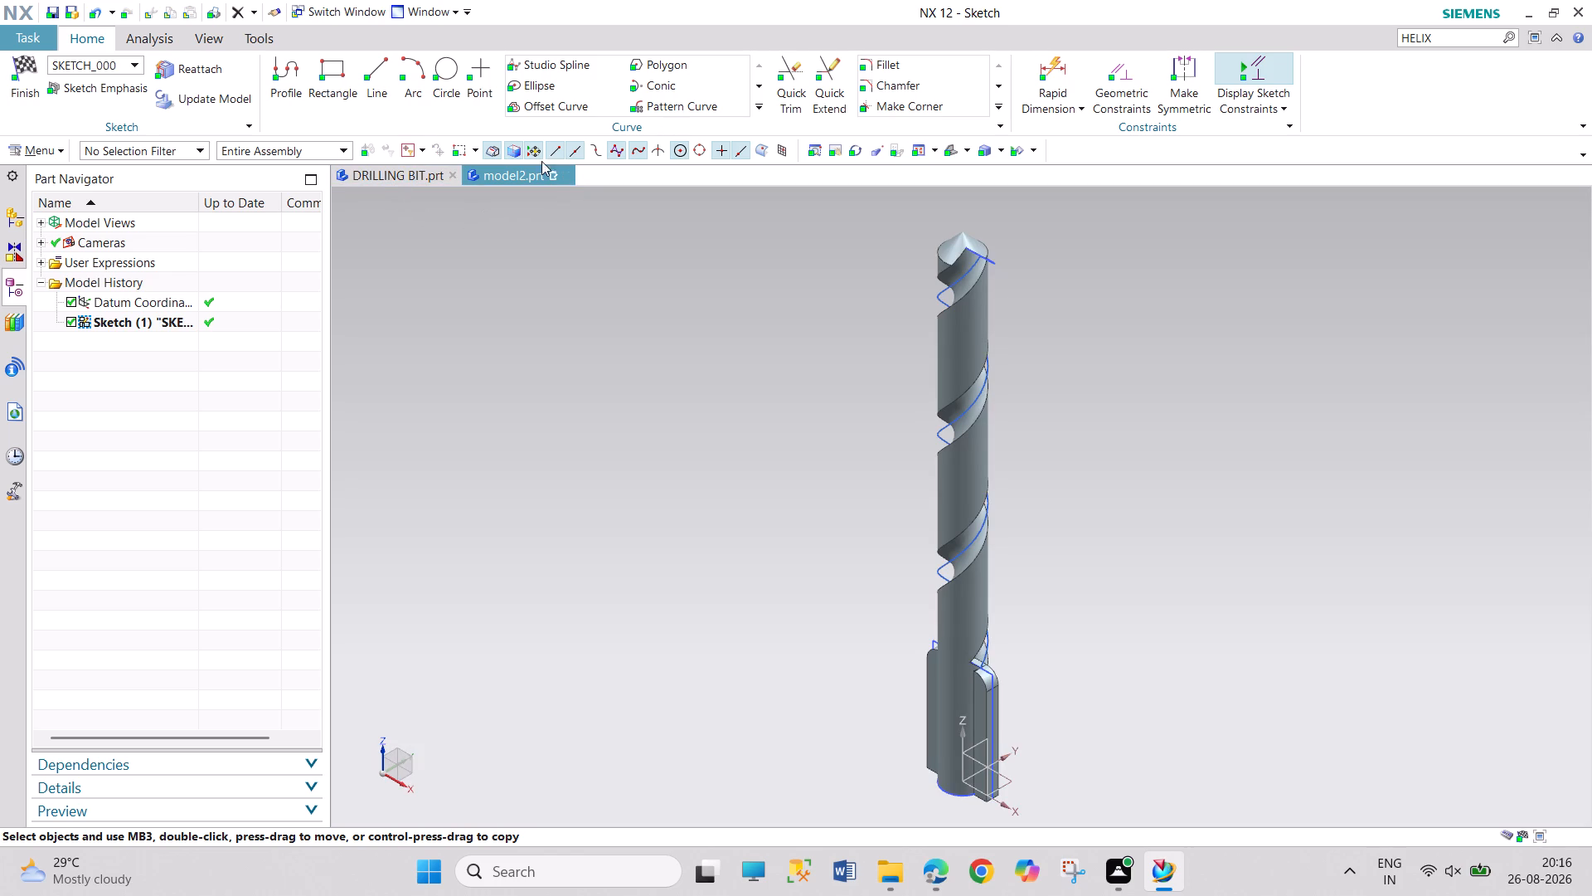
click(561, 174)
click(565, 176)
click(565, 176)
click(527, 177)
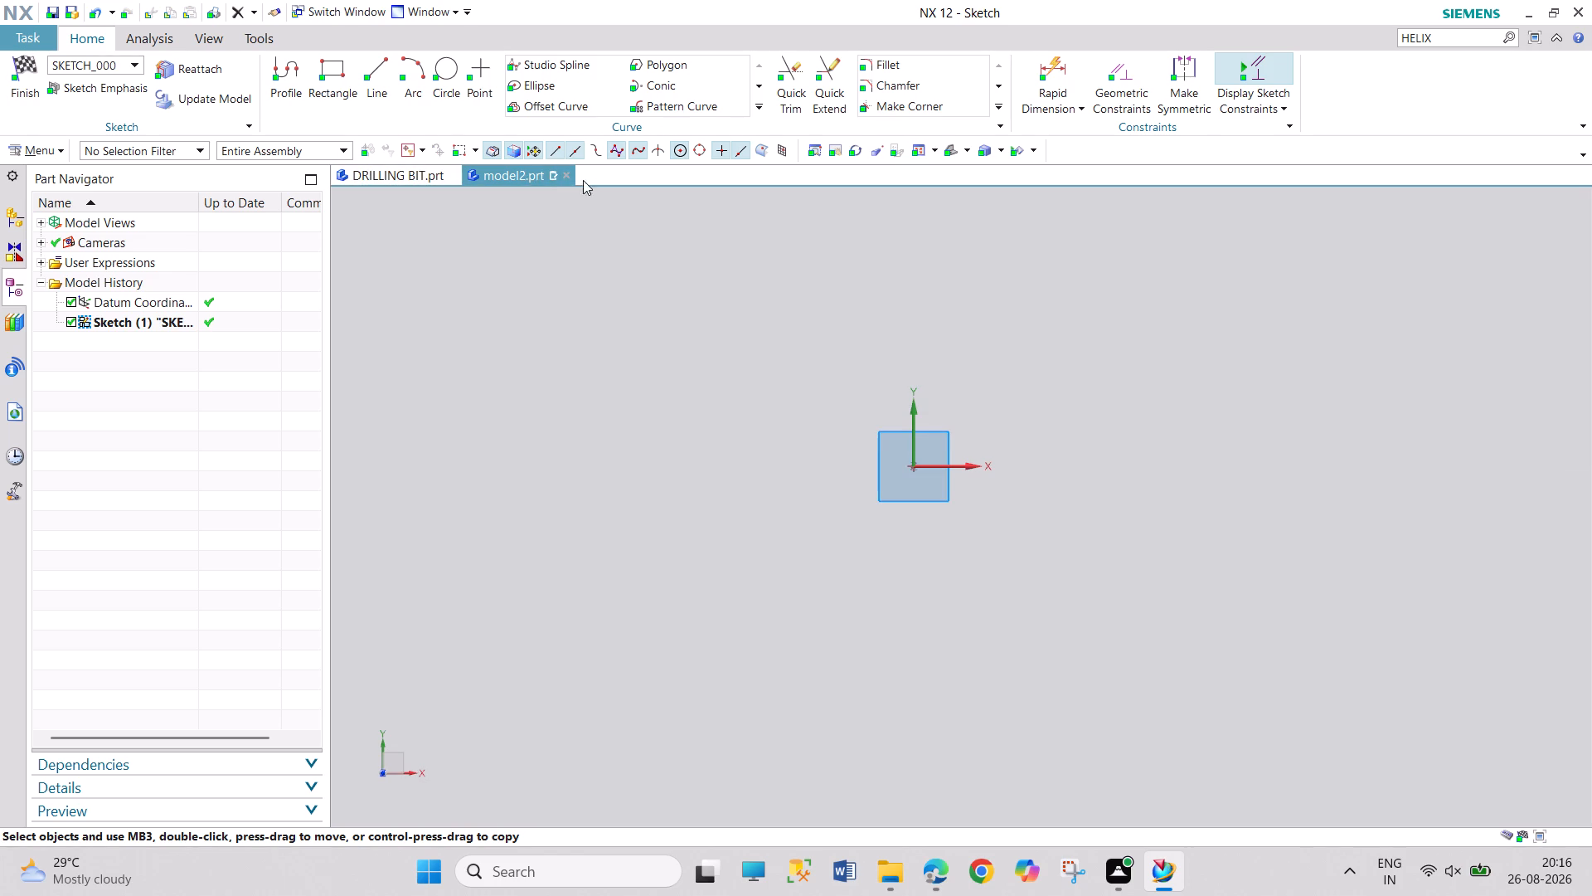
click(565, 178)
drag(565, 178, 553, 178)
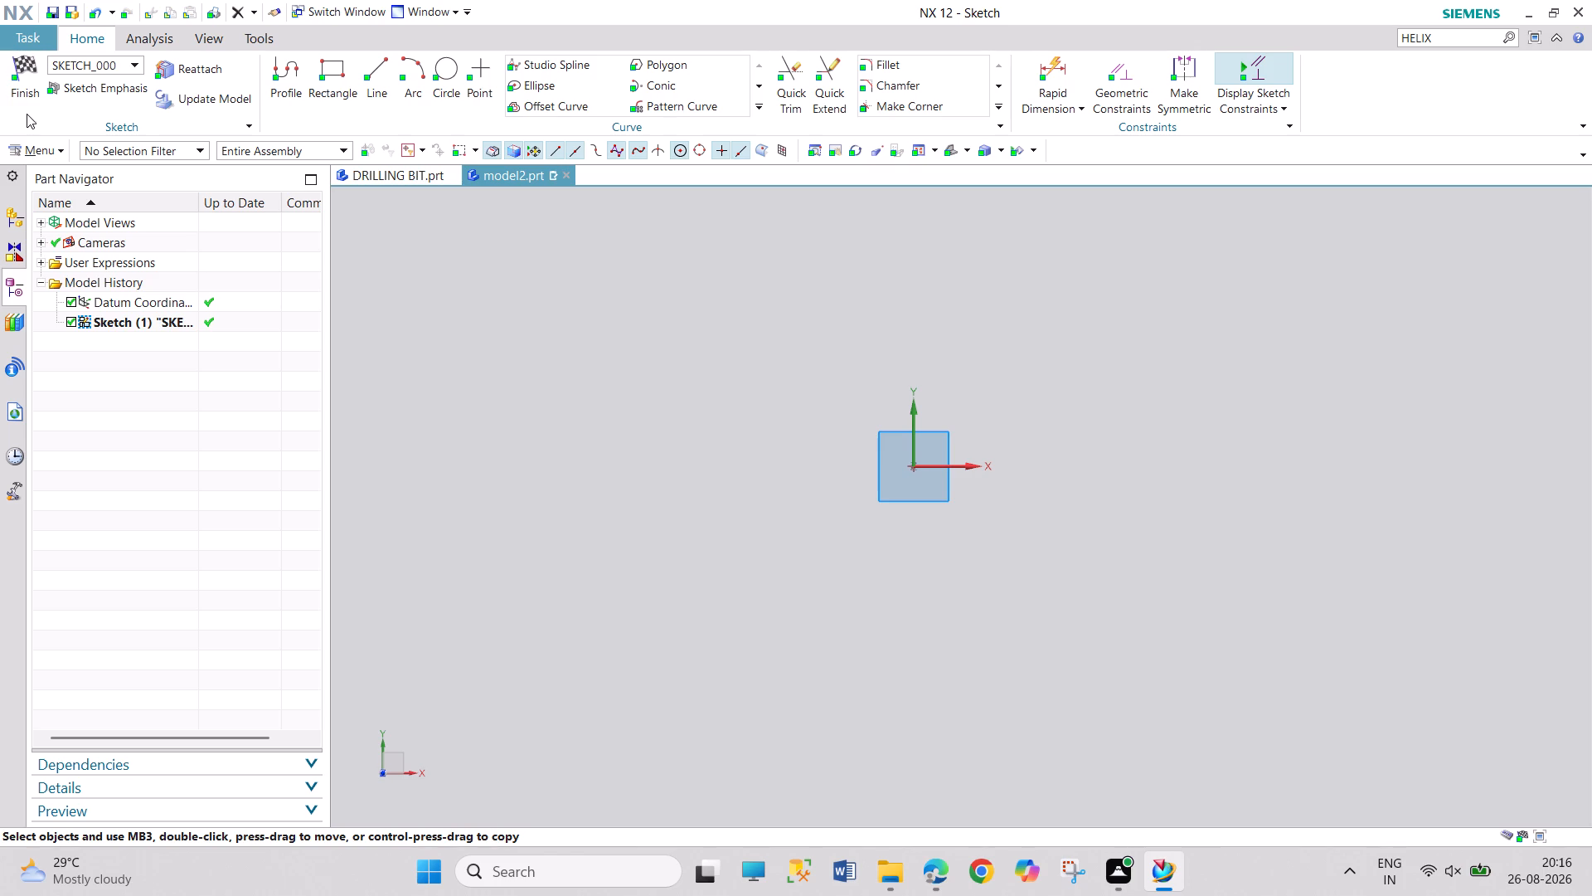
click(27, 110)
click(562, 178)
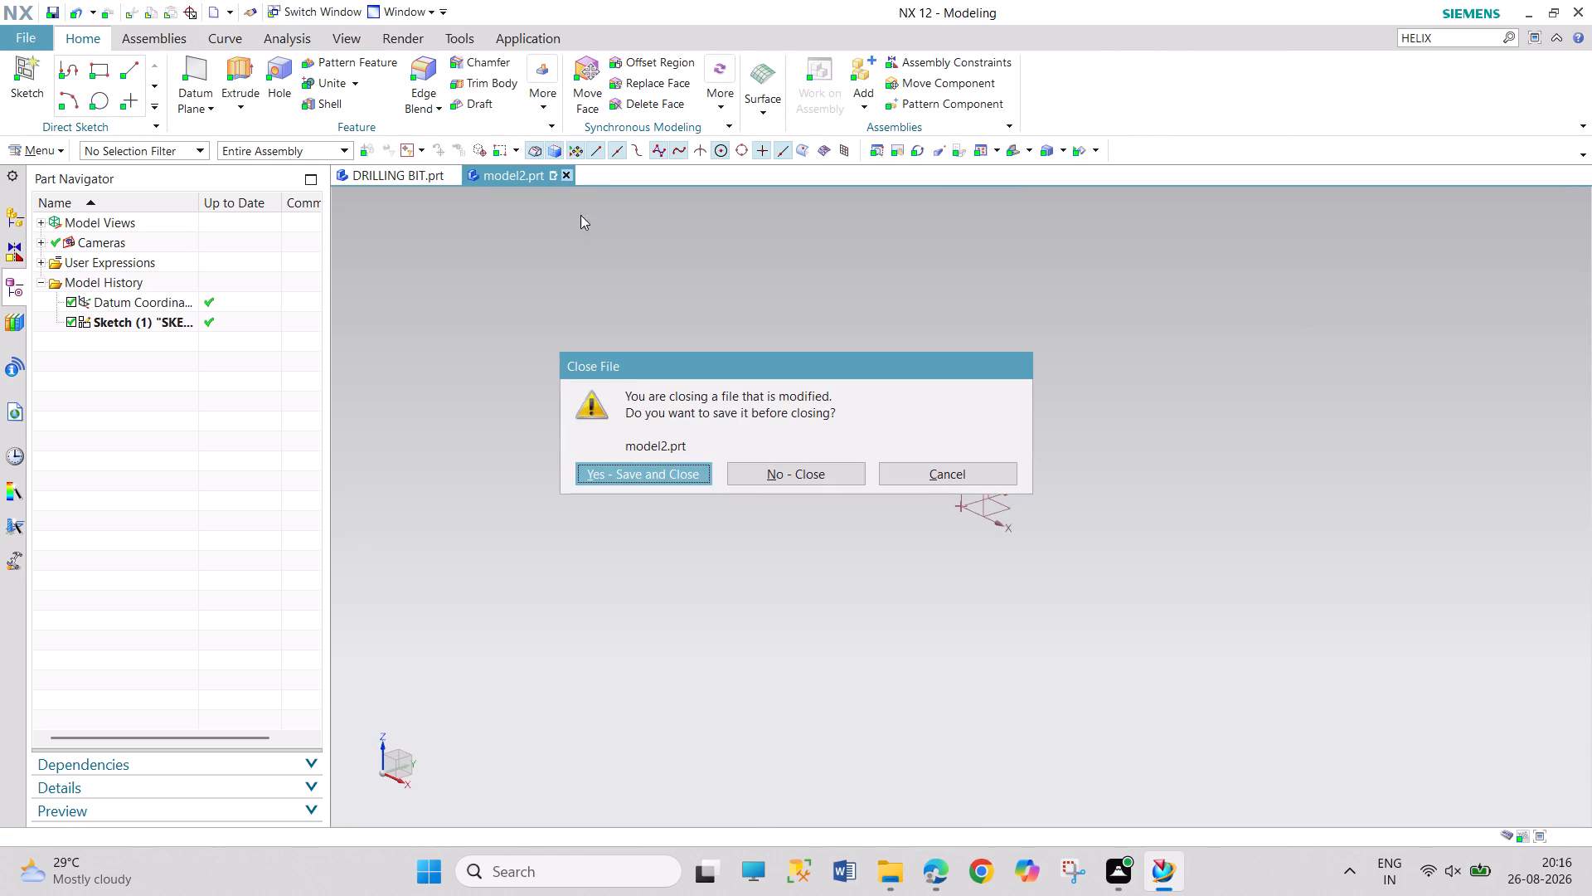
click(670, 475)
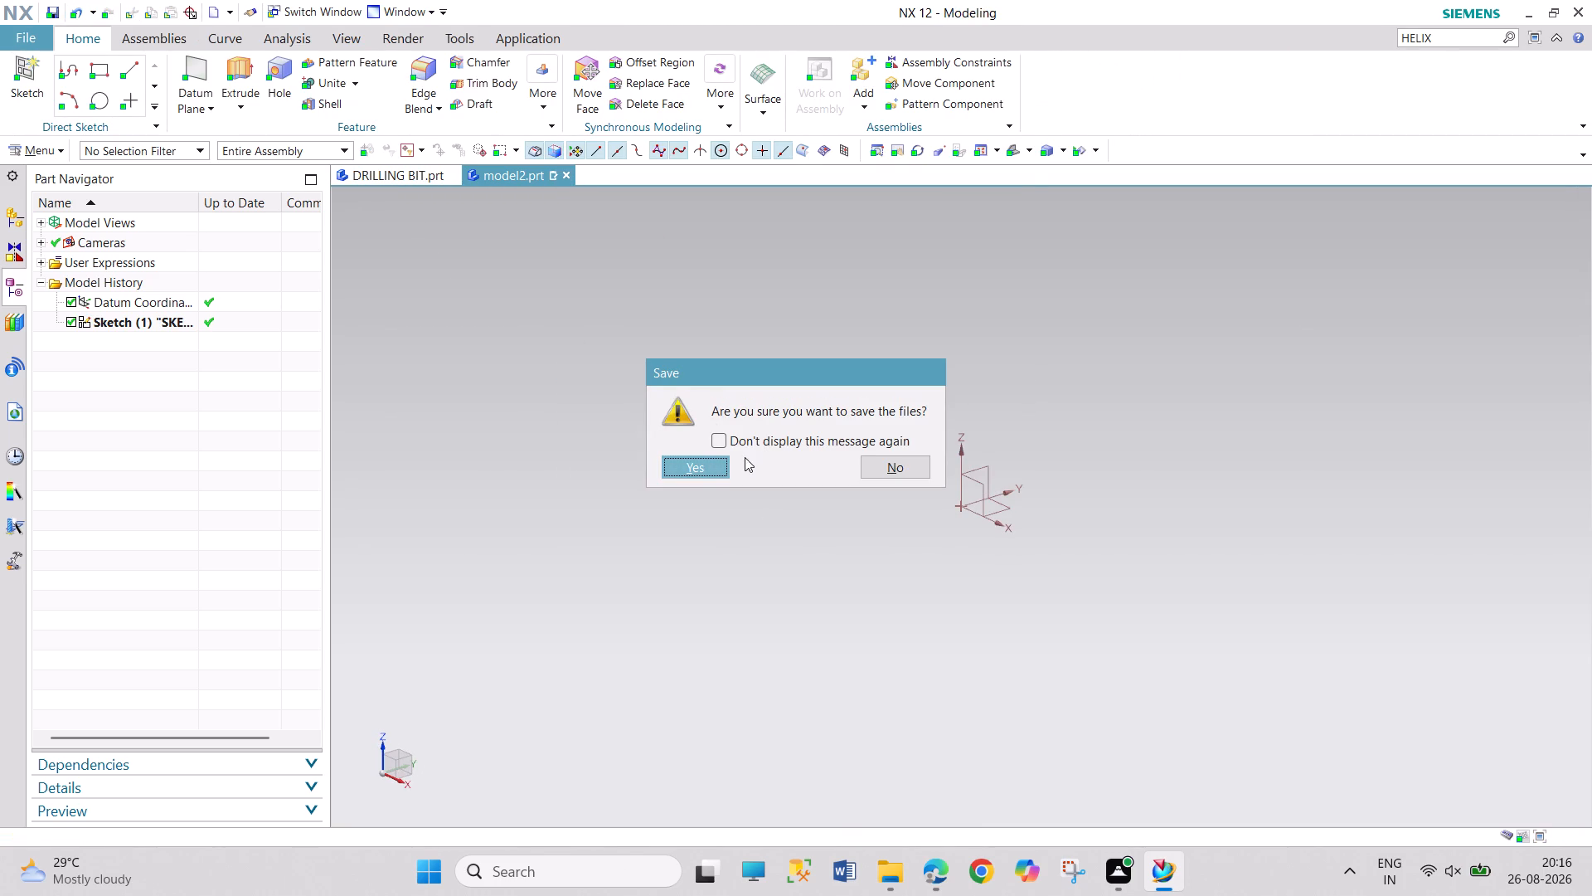
click(874, 470)
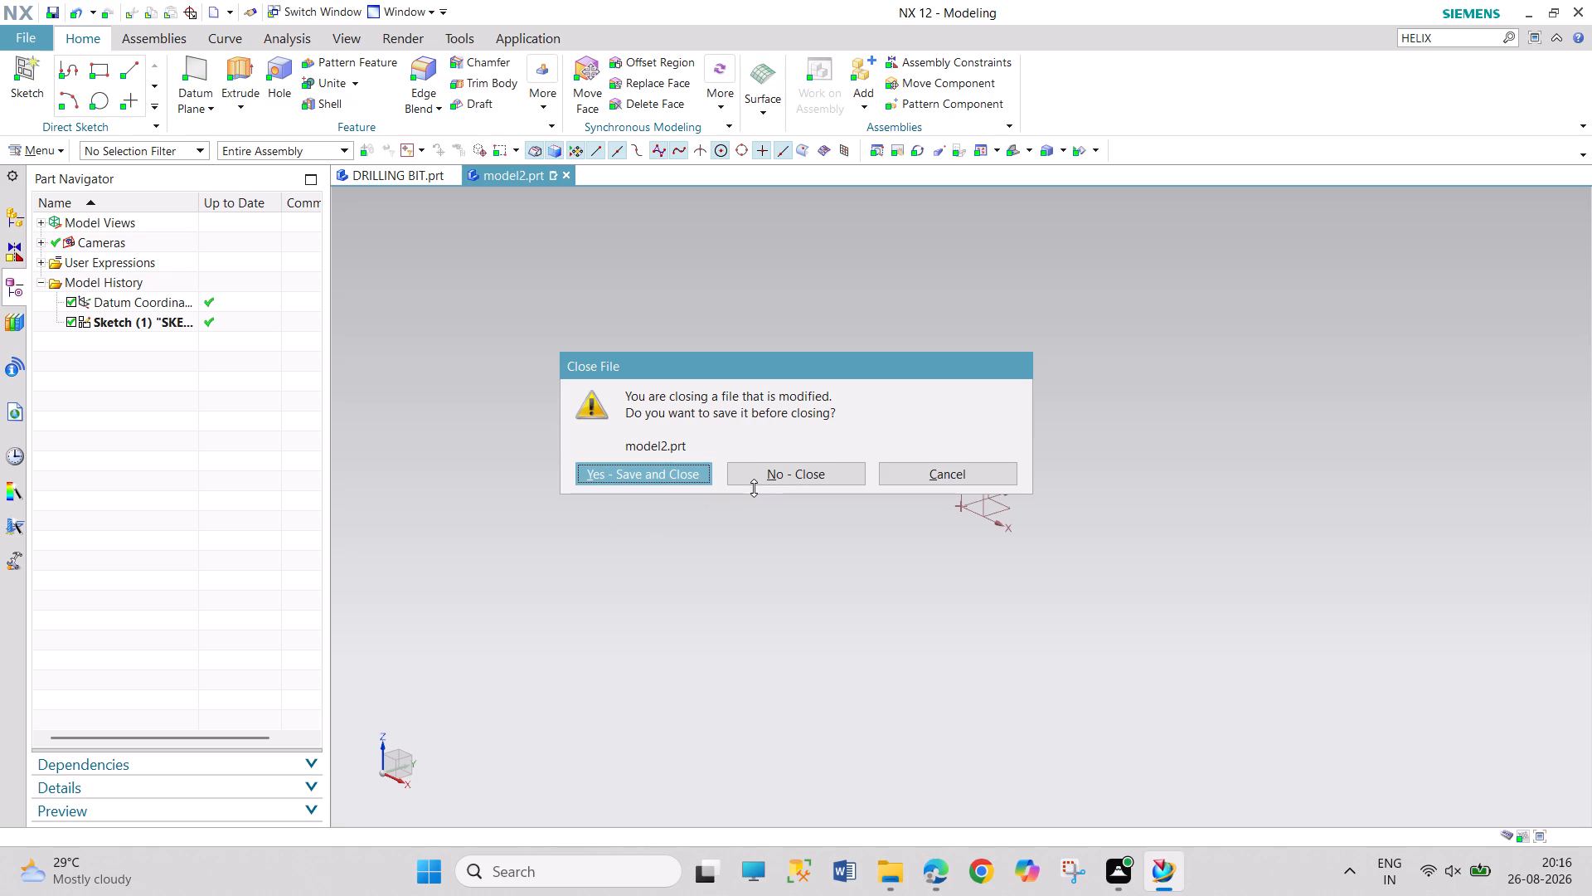
click(754, 487)
click(760, 471)
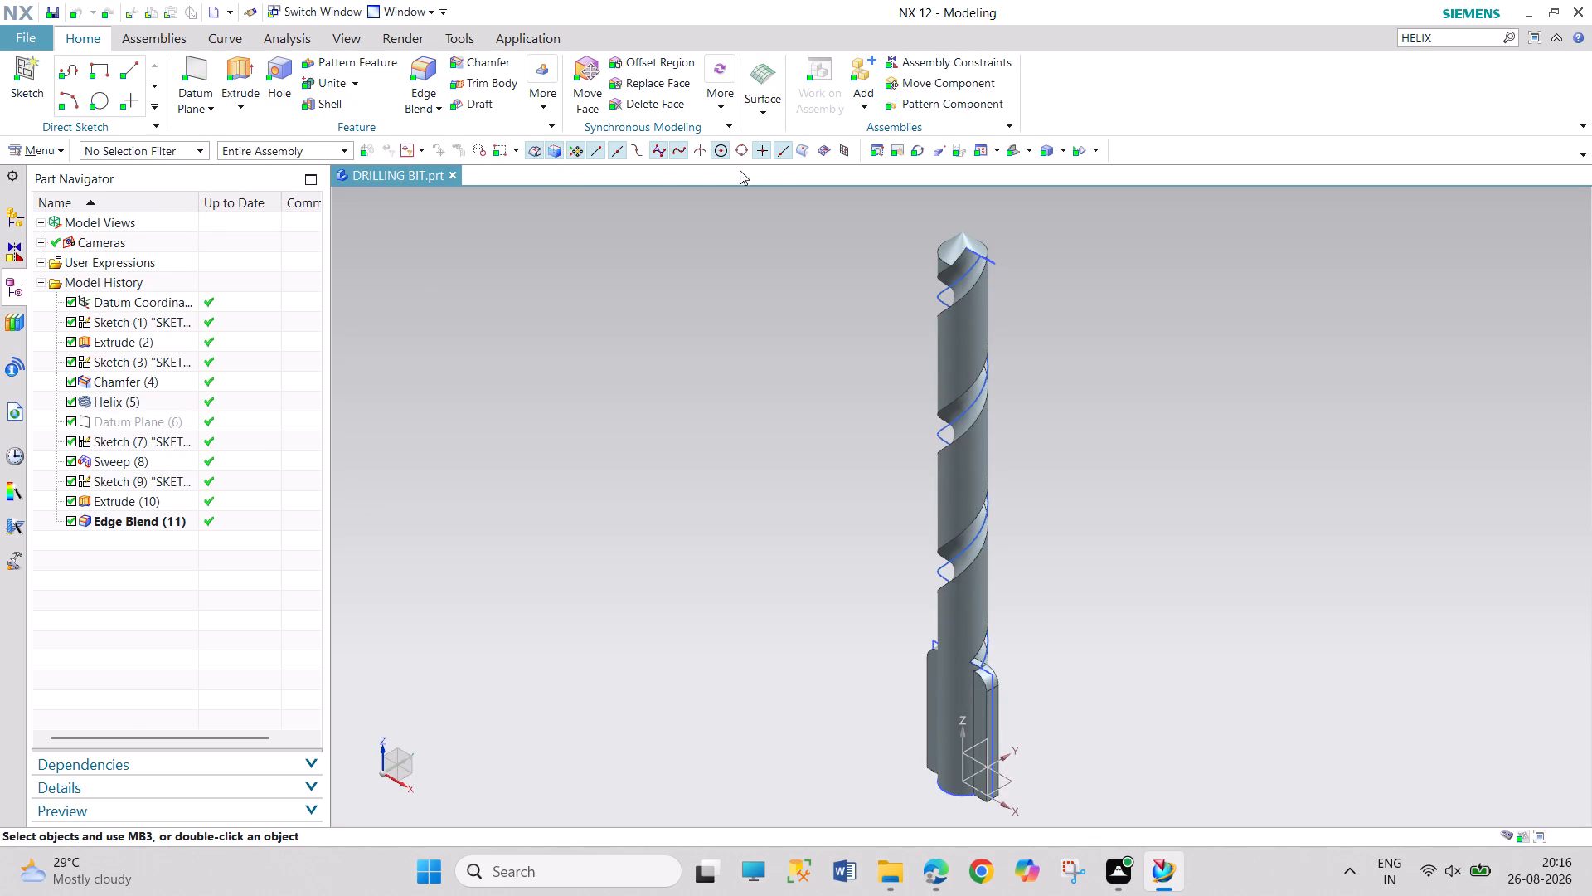
Exit NX.
click(40, 41)
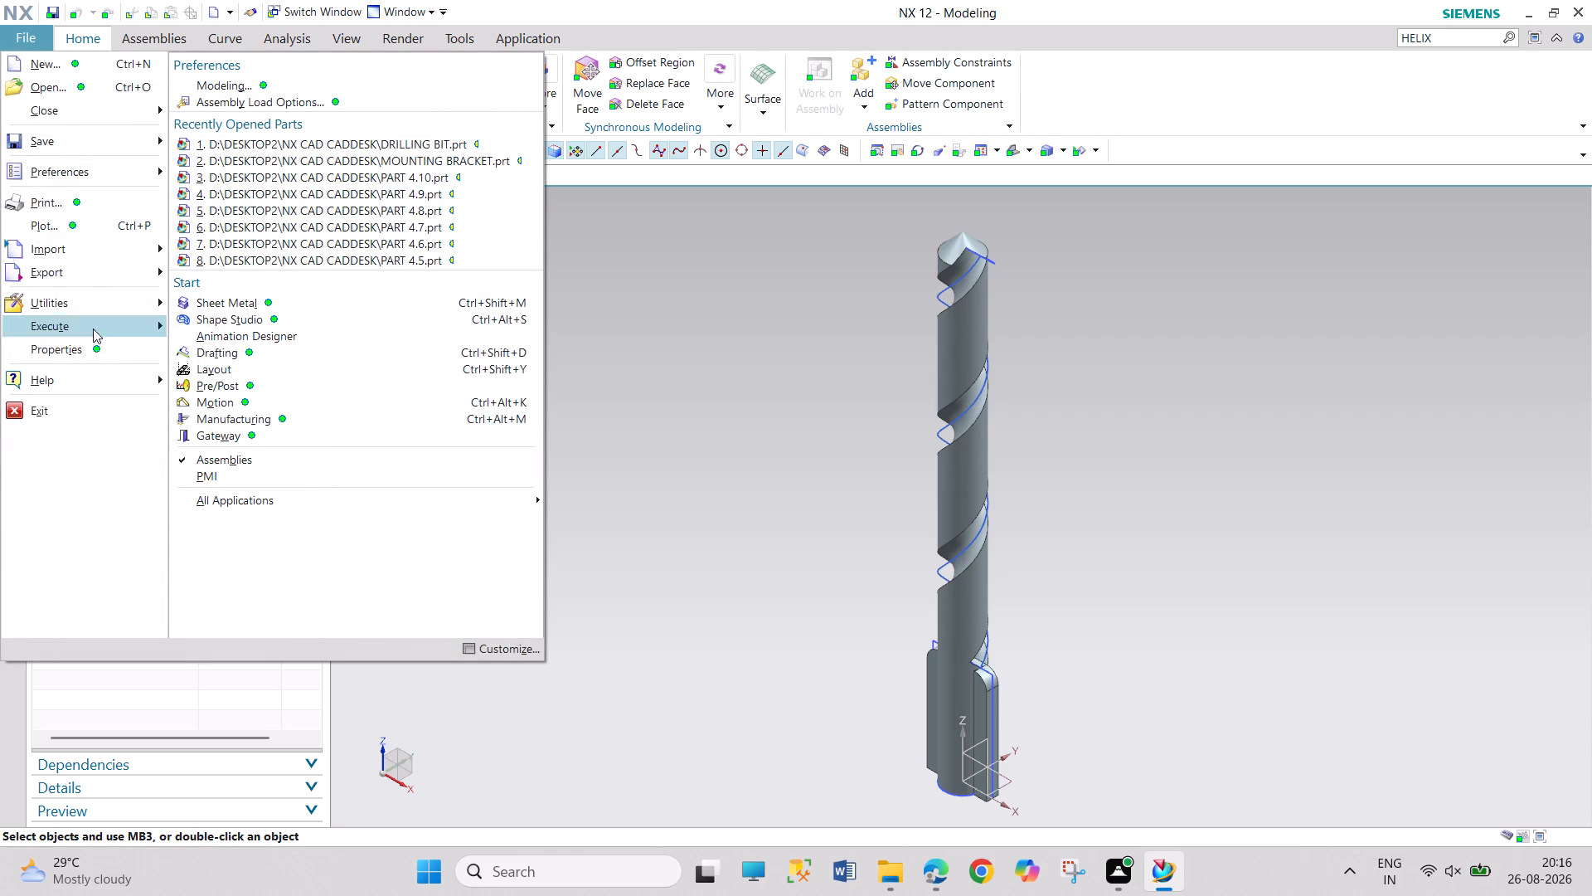
click(80, 411)
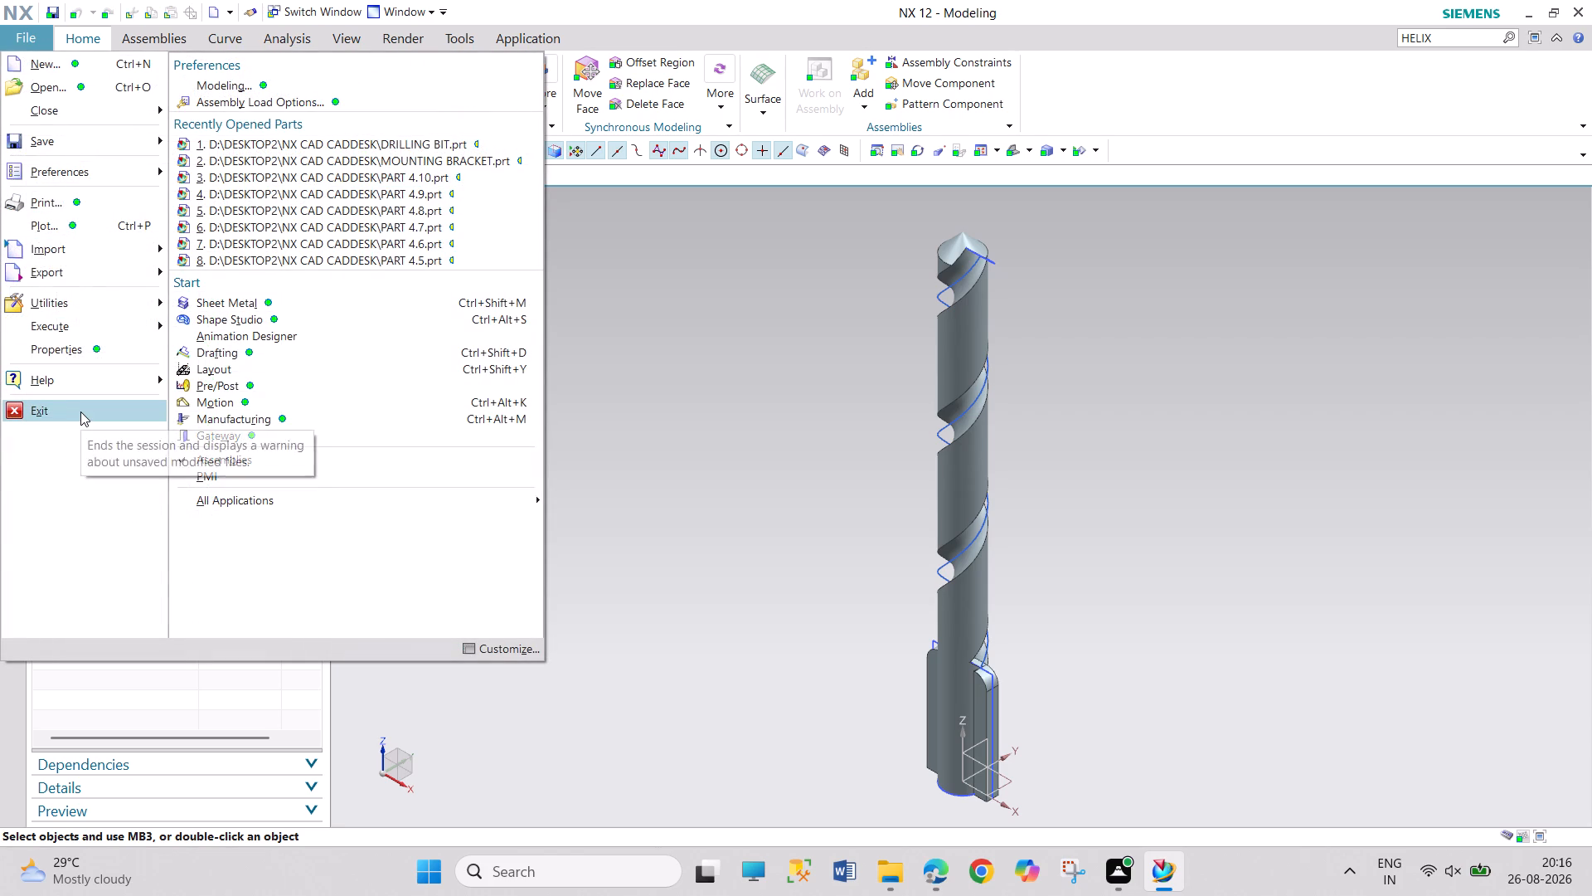
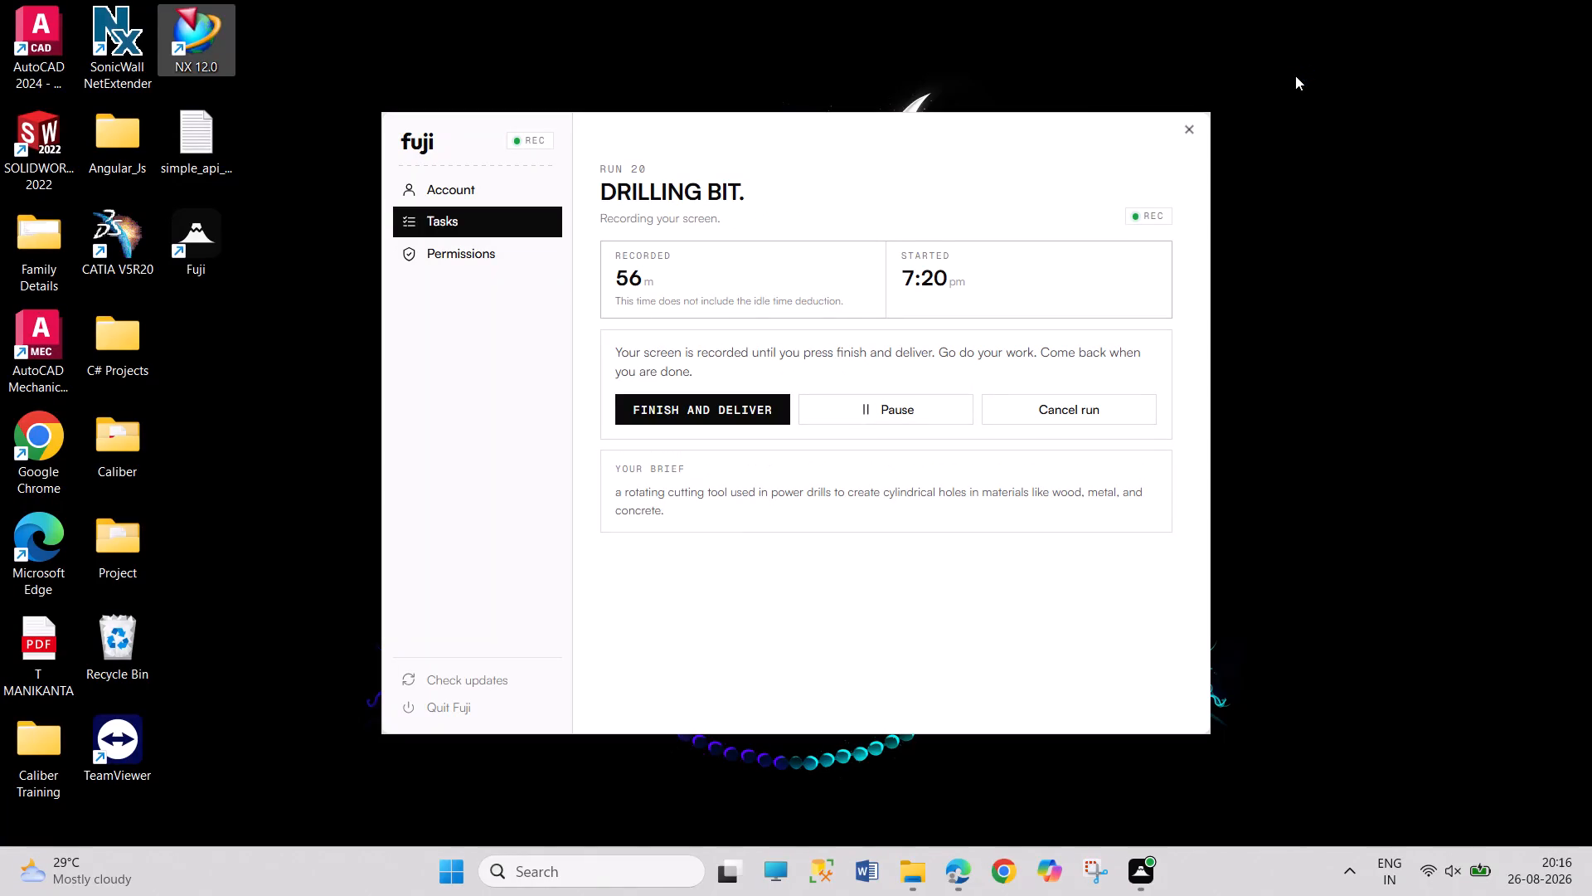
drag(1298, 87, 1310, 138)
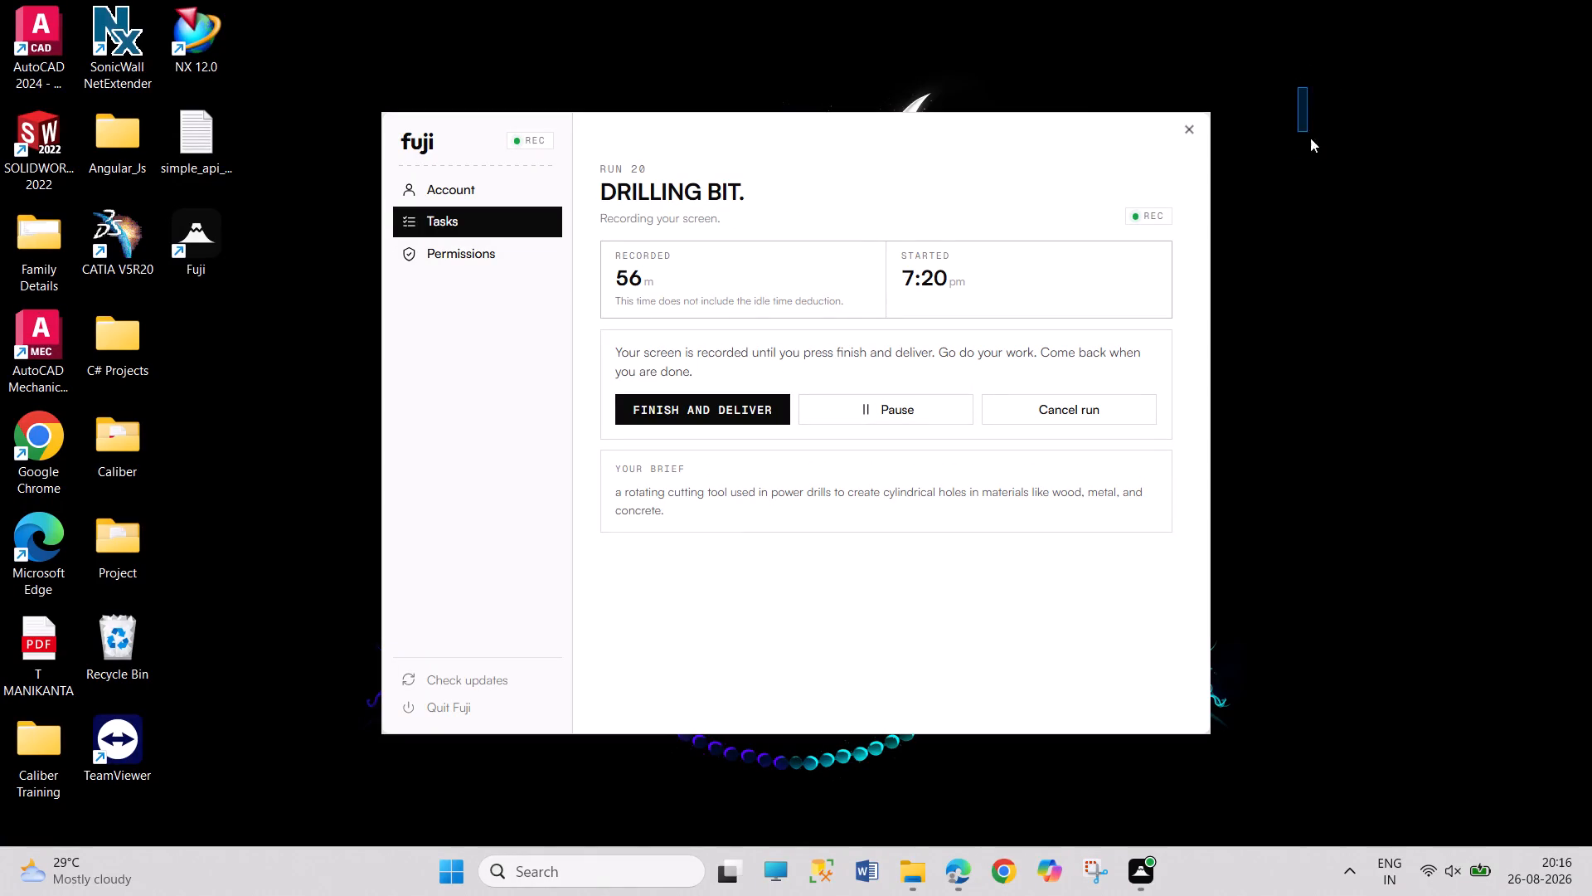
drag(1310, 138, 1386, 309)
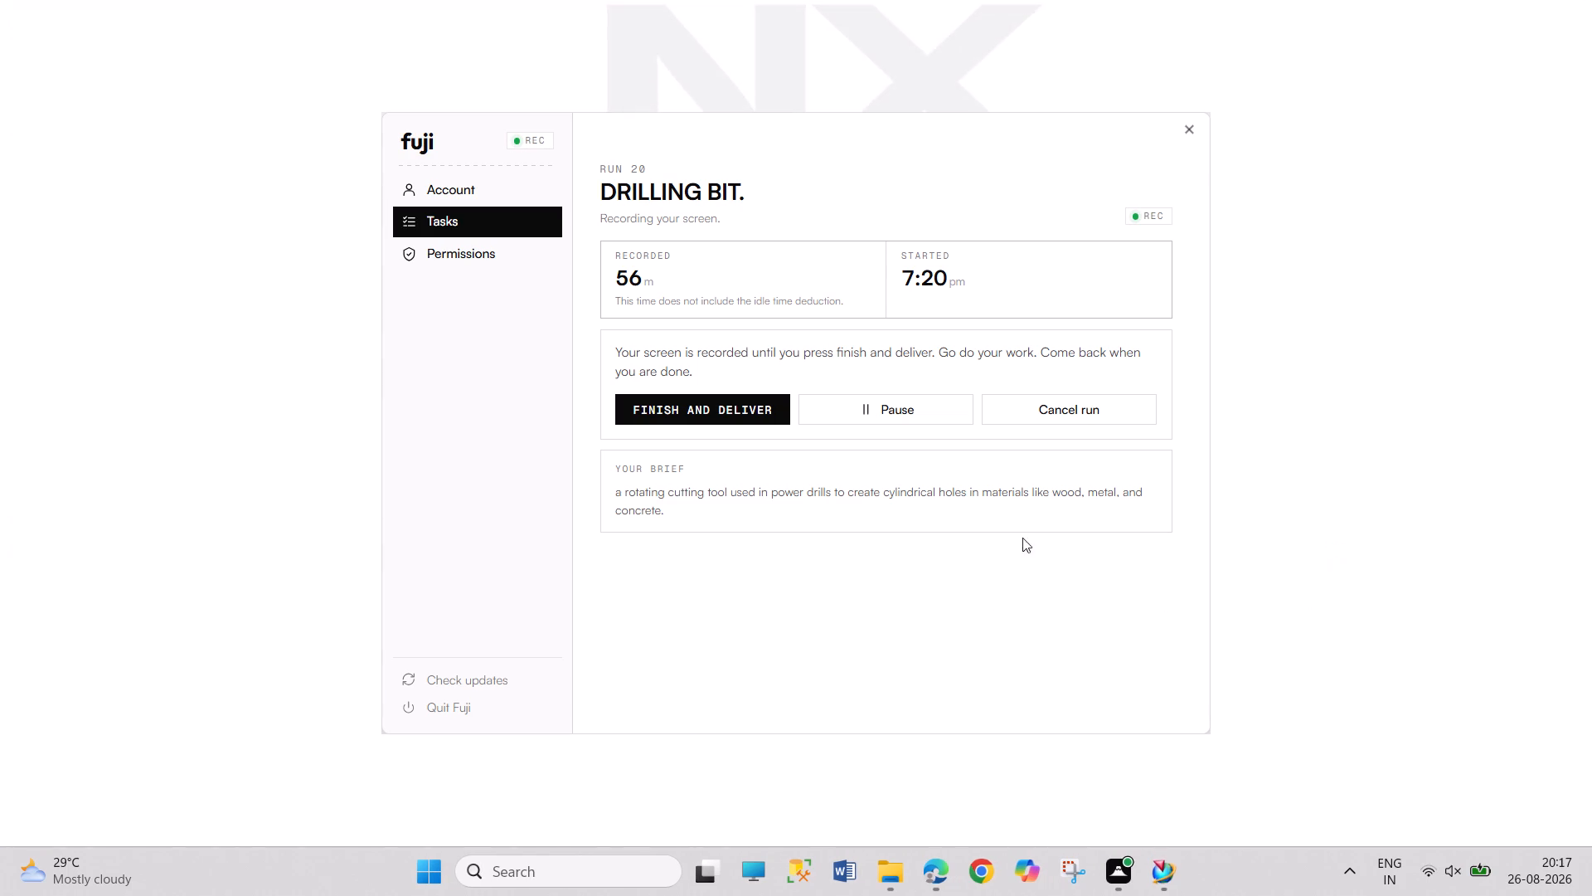
Create a new part in NX from the Model template in millimetres.
click(1381, 475)
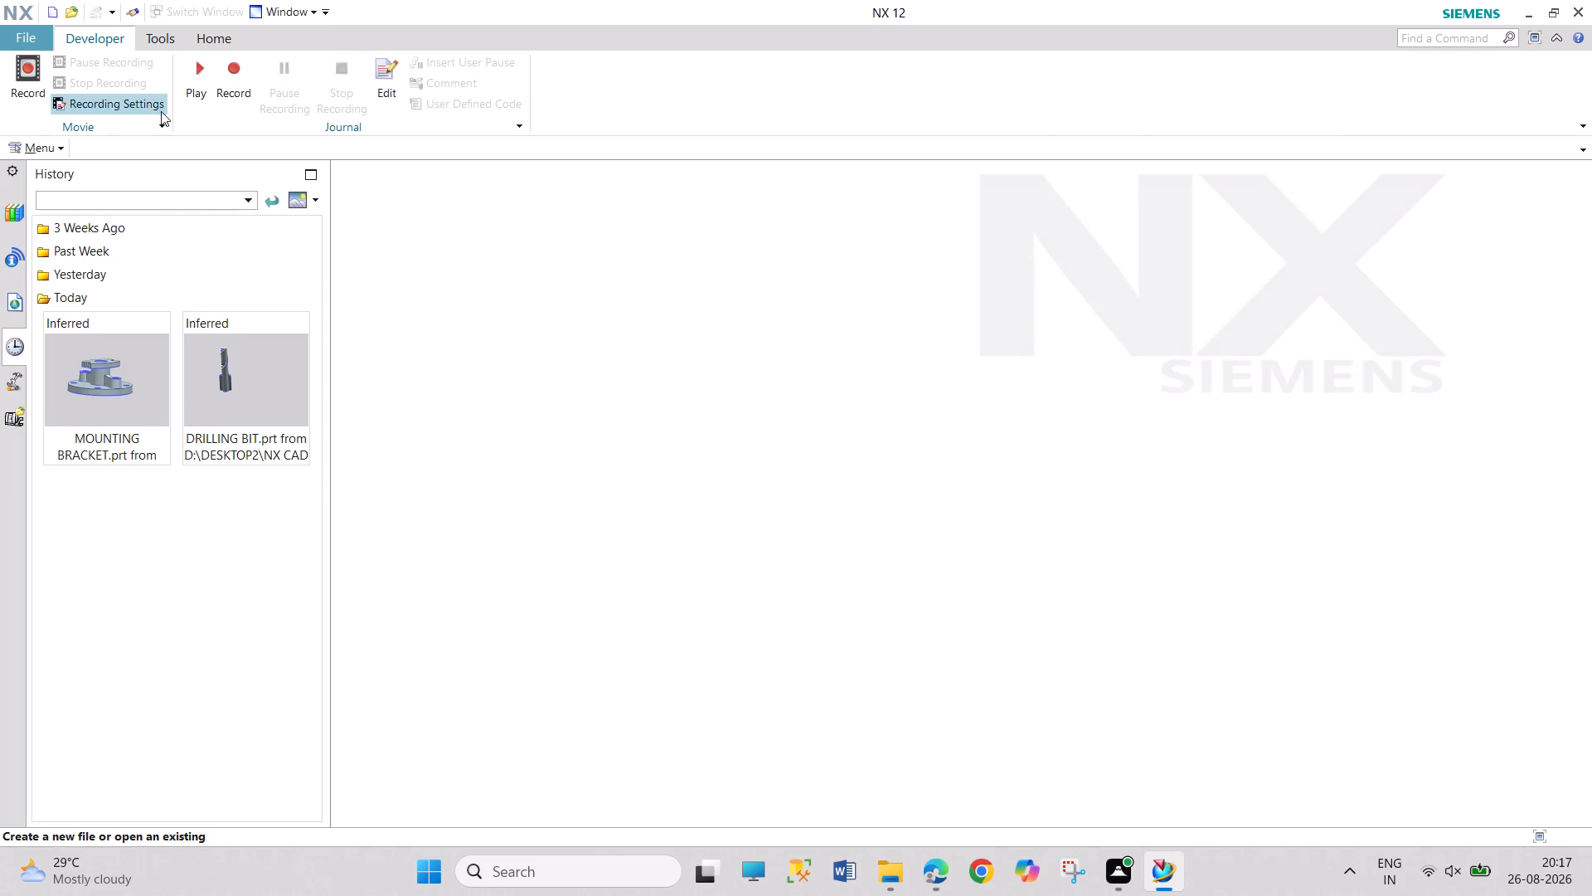
click(66, 141)
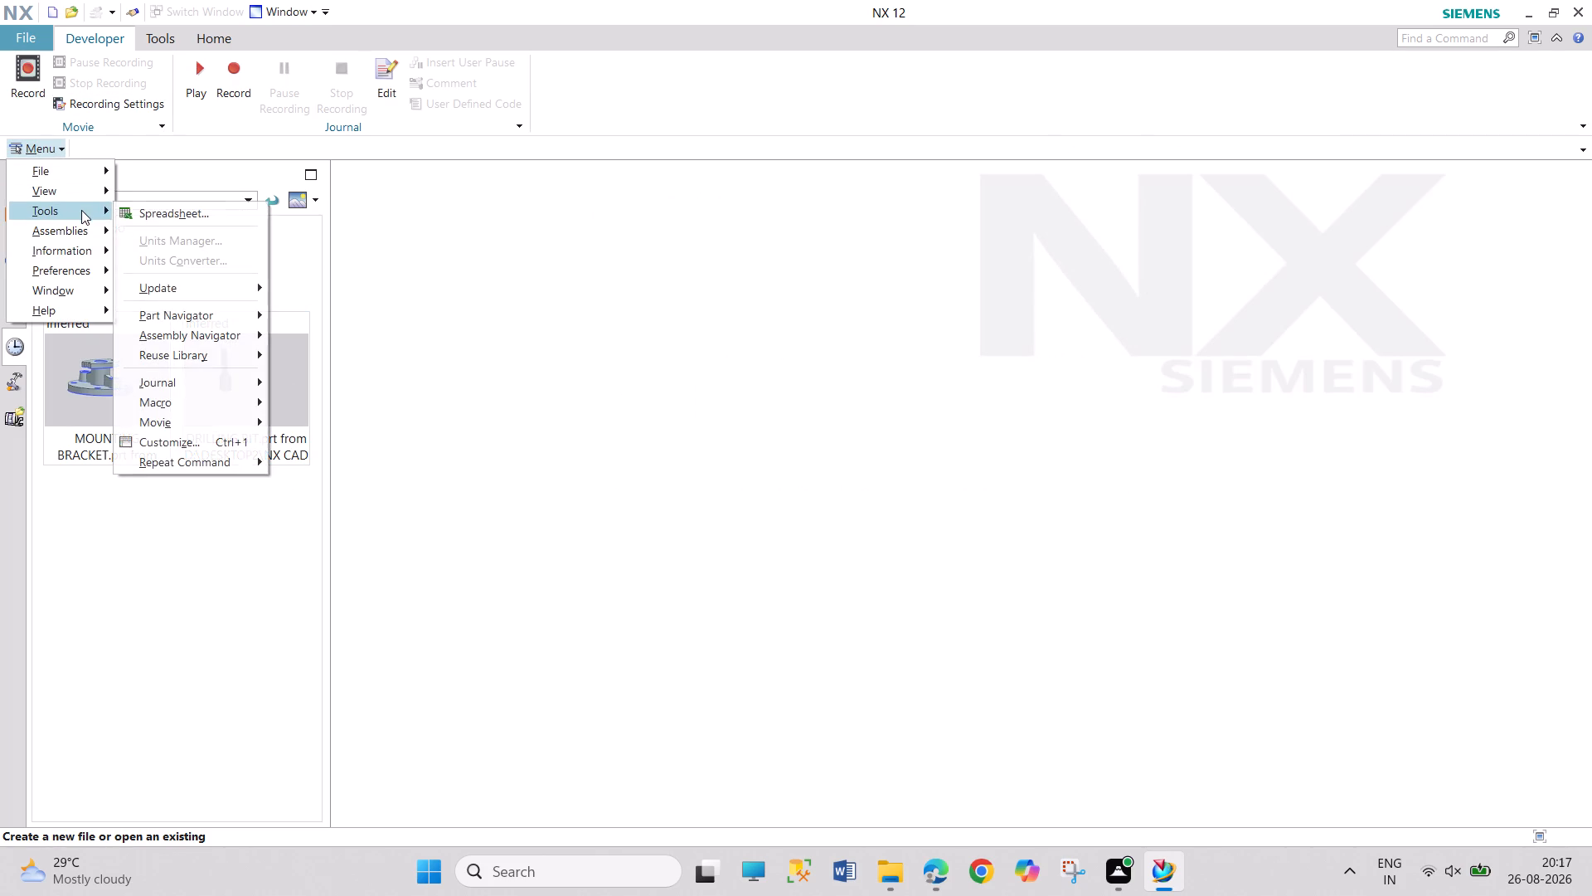
click(229, 32)
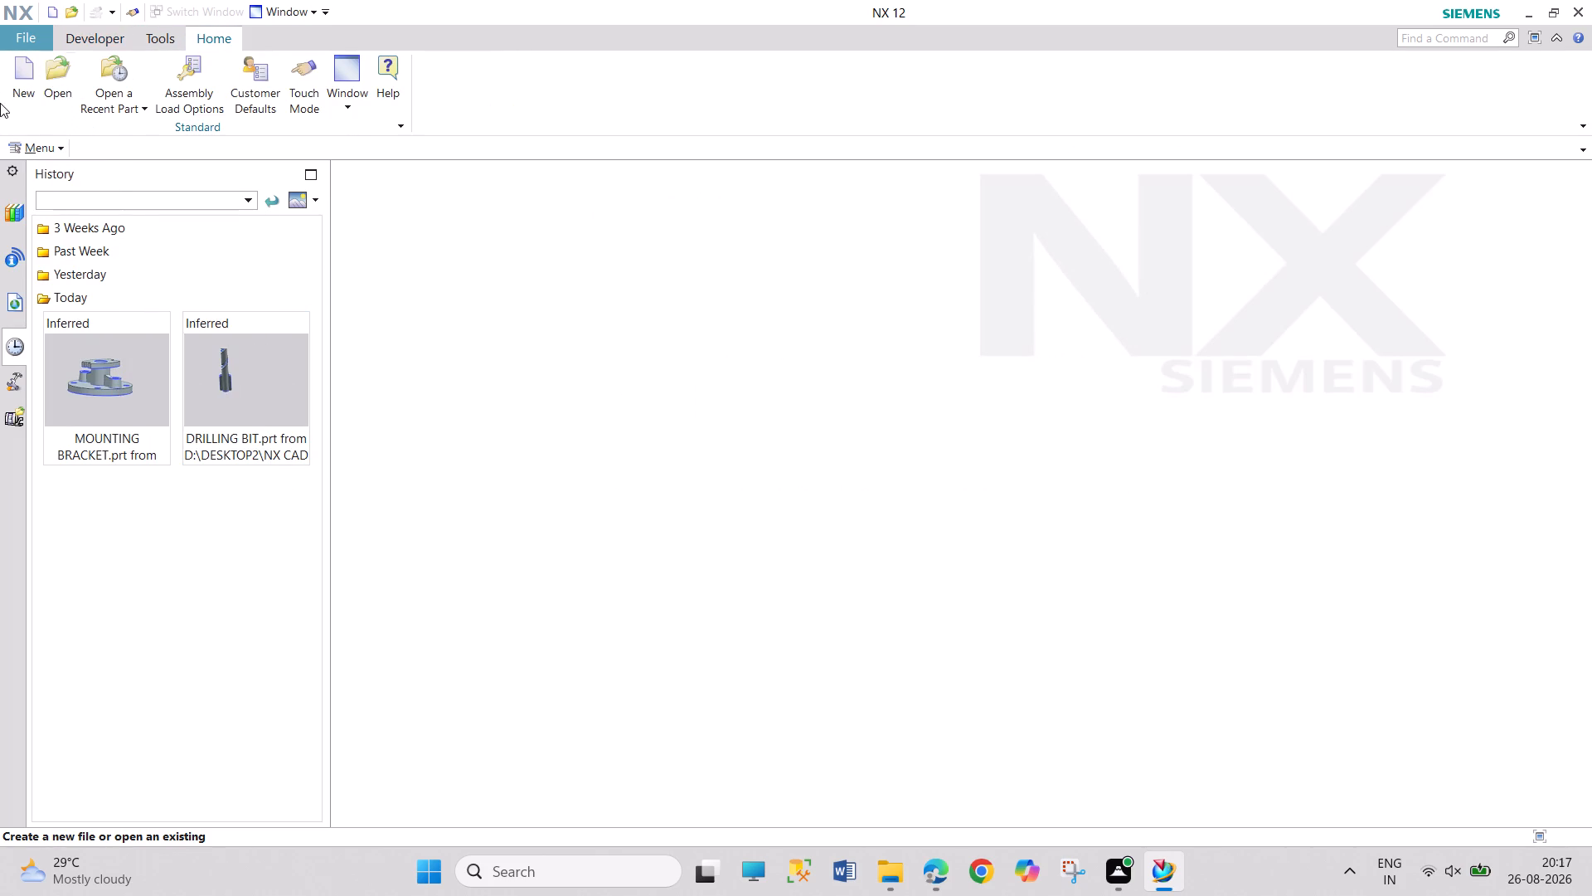
click(37, 86)
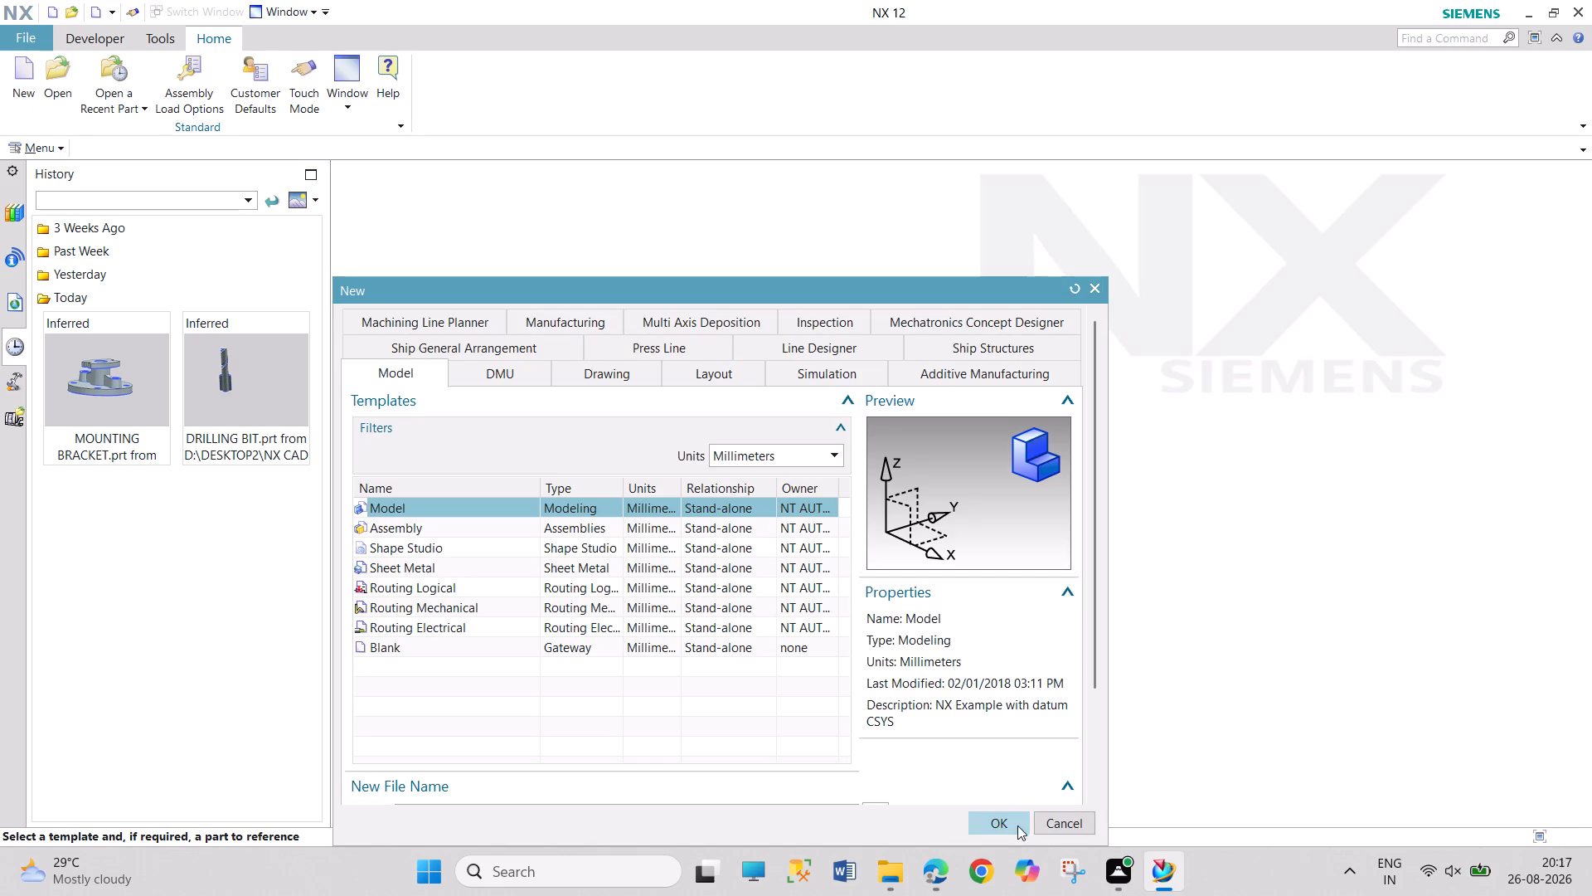
drag(1095, 648, 1114, 762)
click(999, 816)
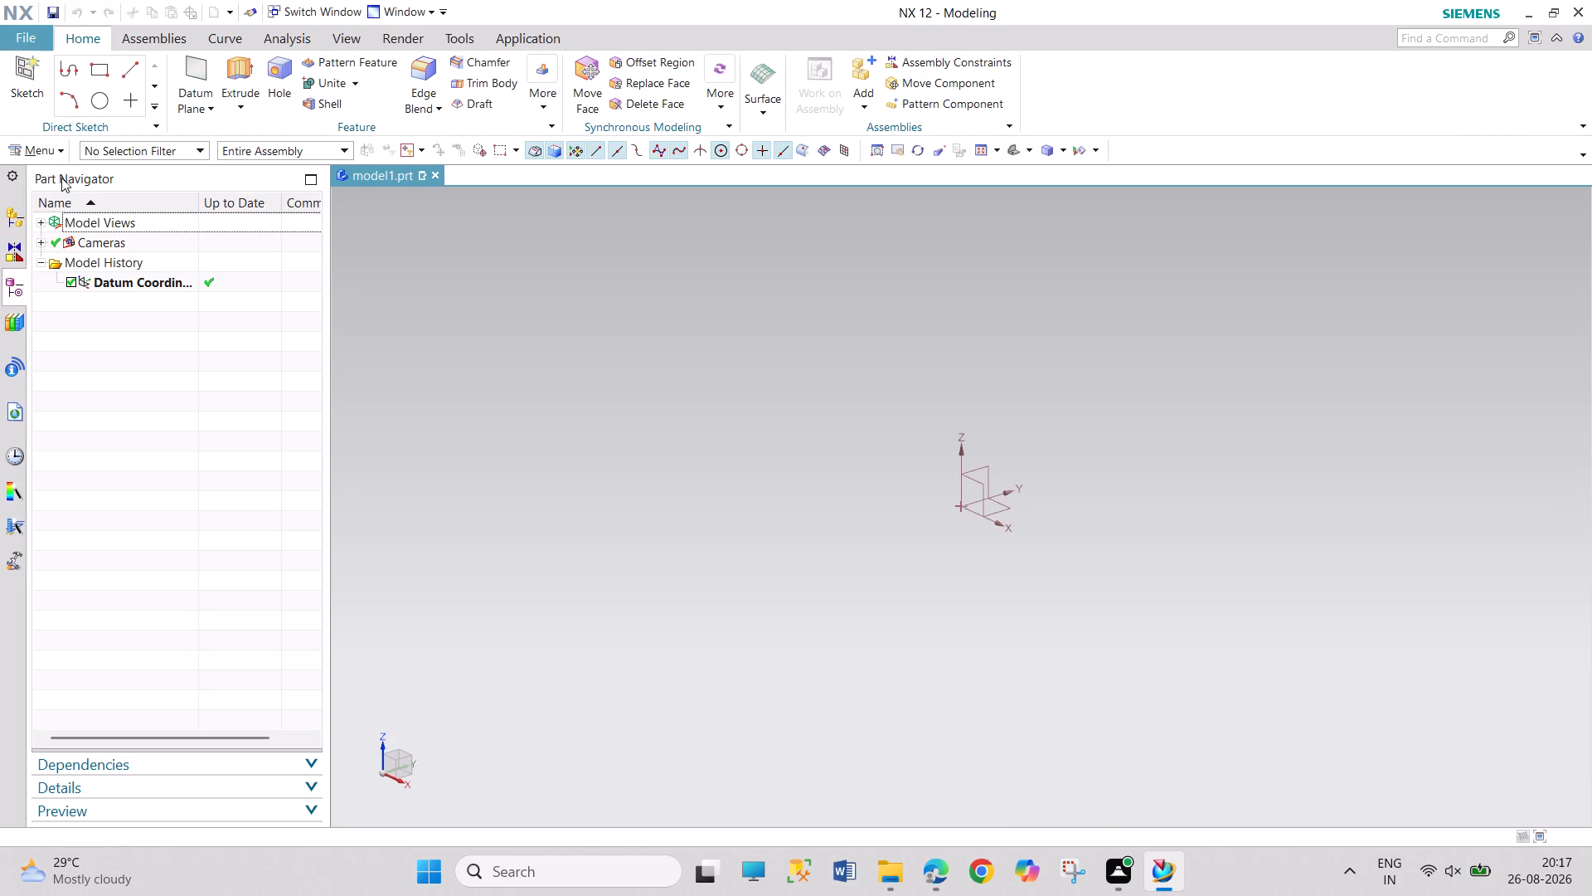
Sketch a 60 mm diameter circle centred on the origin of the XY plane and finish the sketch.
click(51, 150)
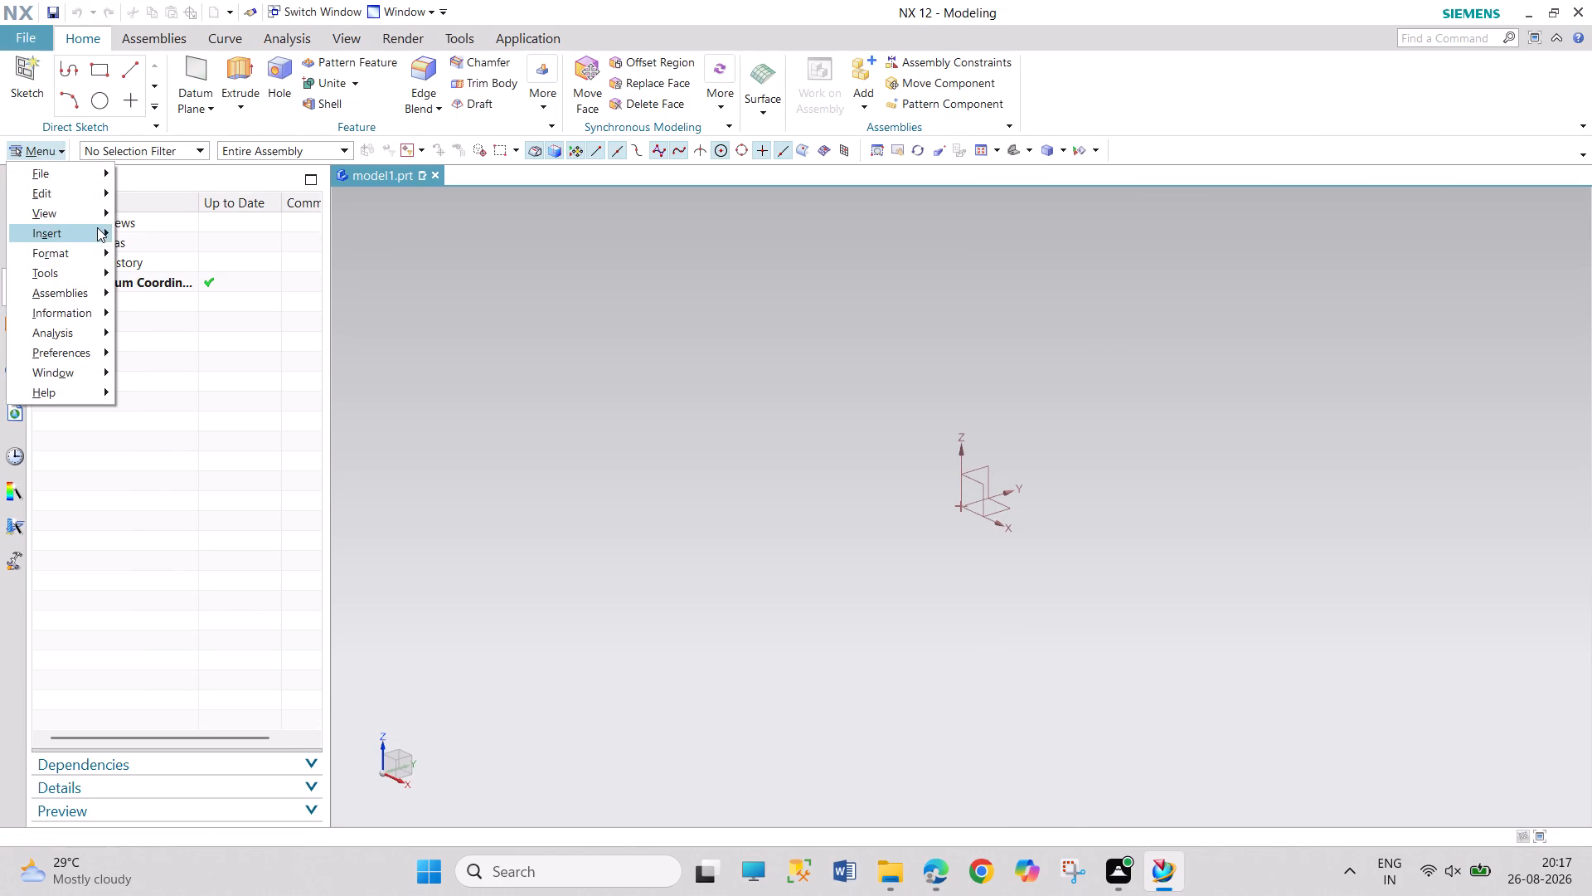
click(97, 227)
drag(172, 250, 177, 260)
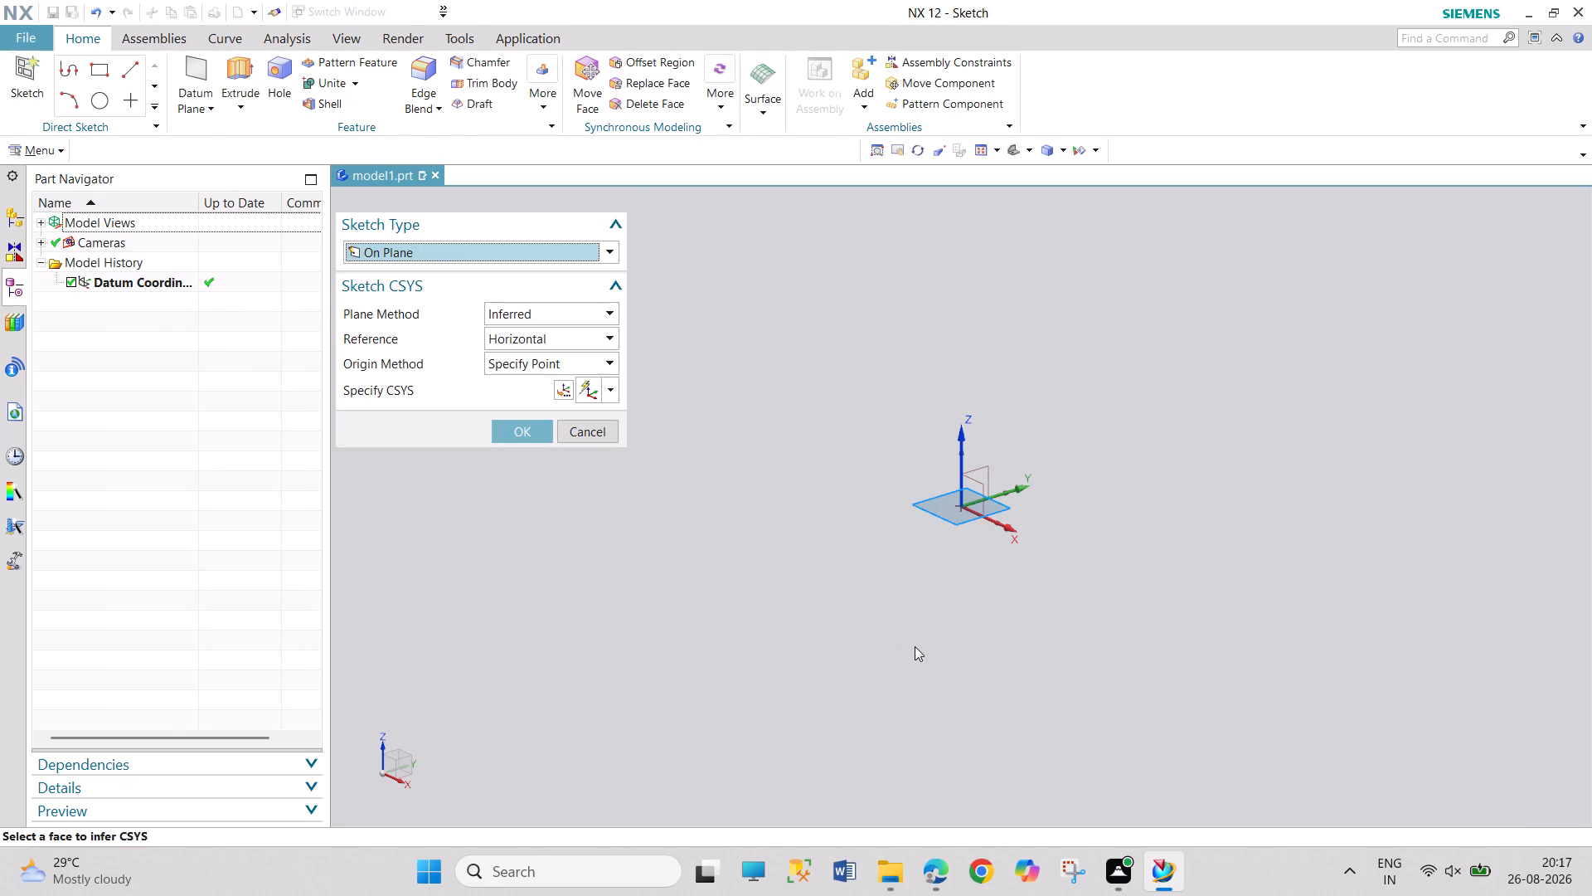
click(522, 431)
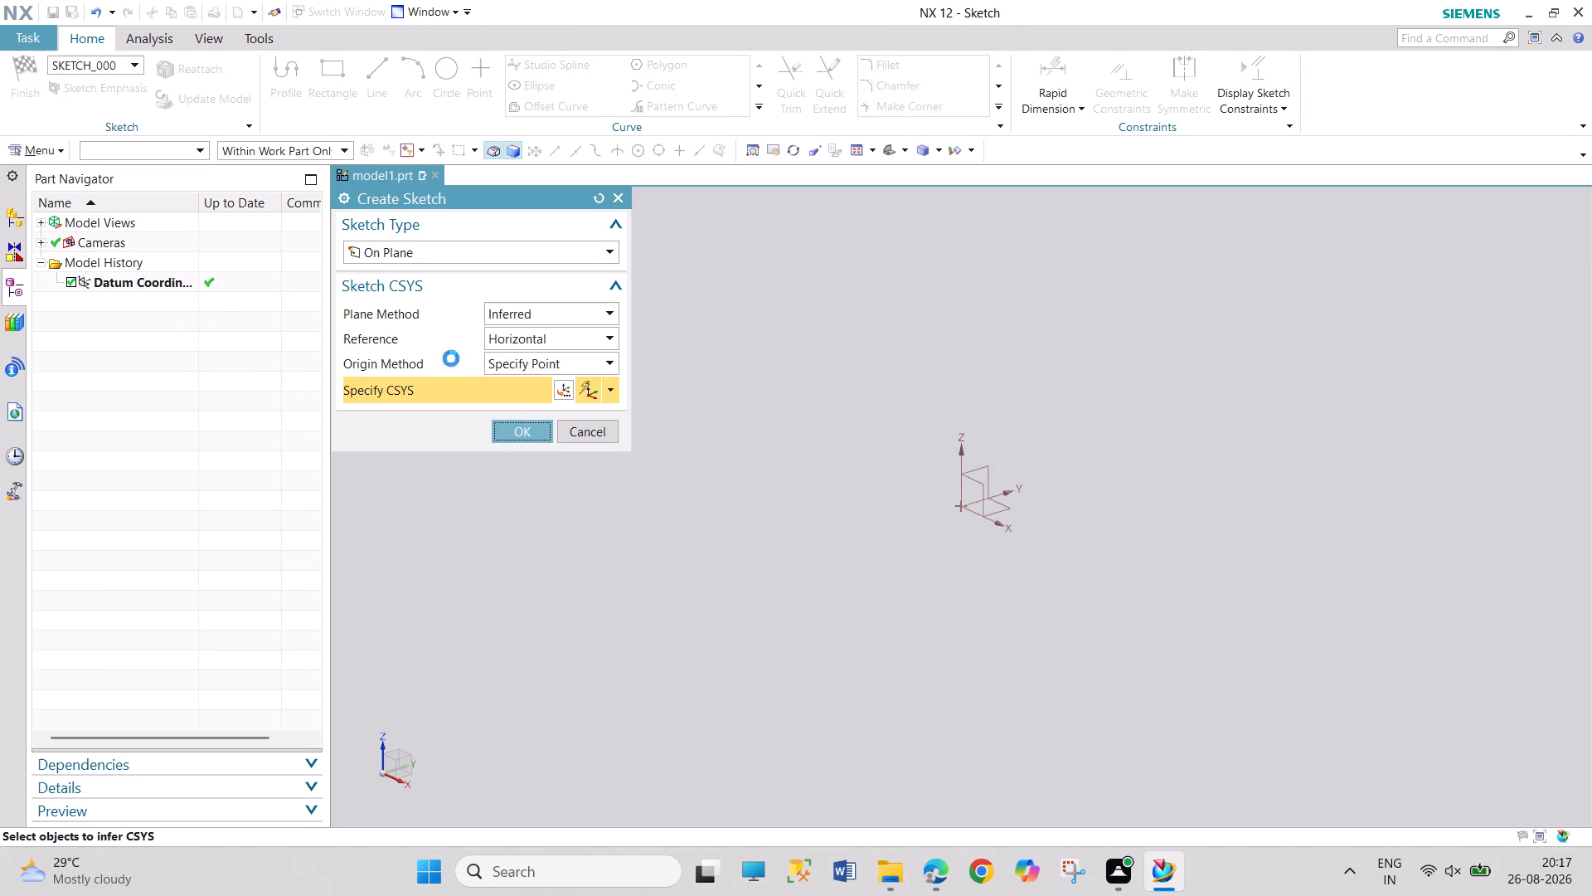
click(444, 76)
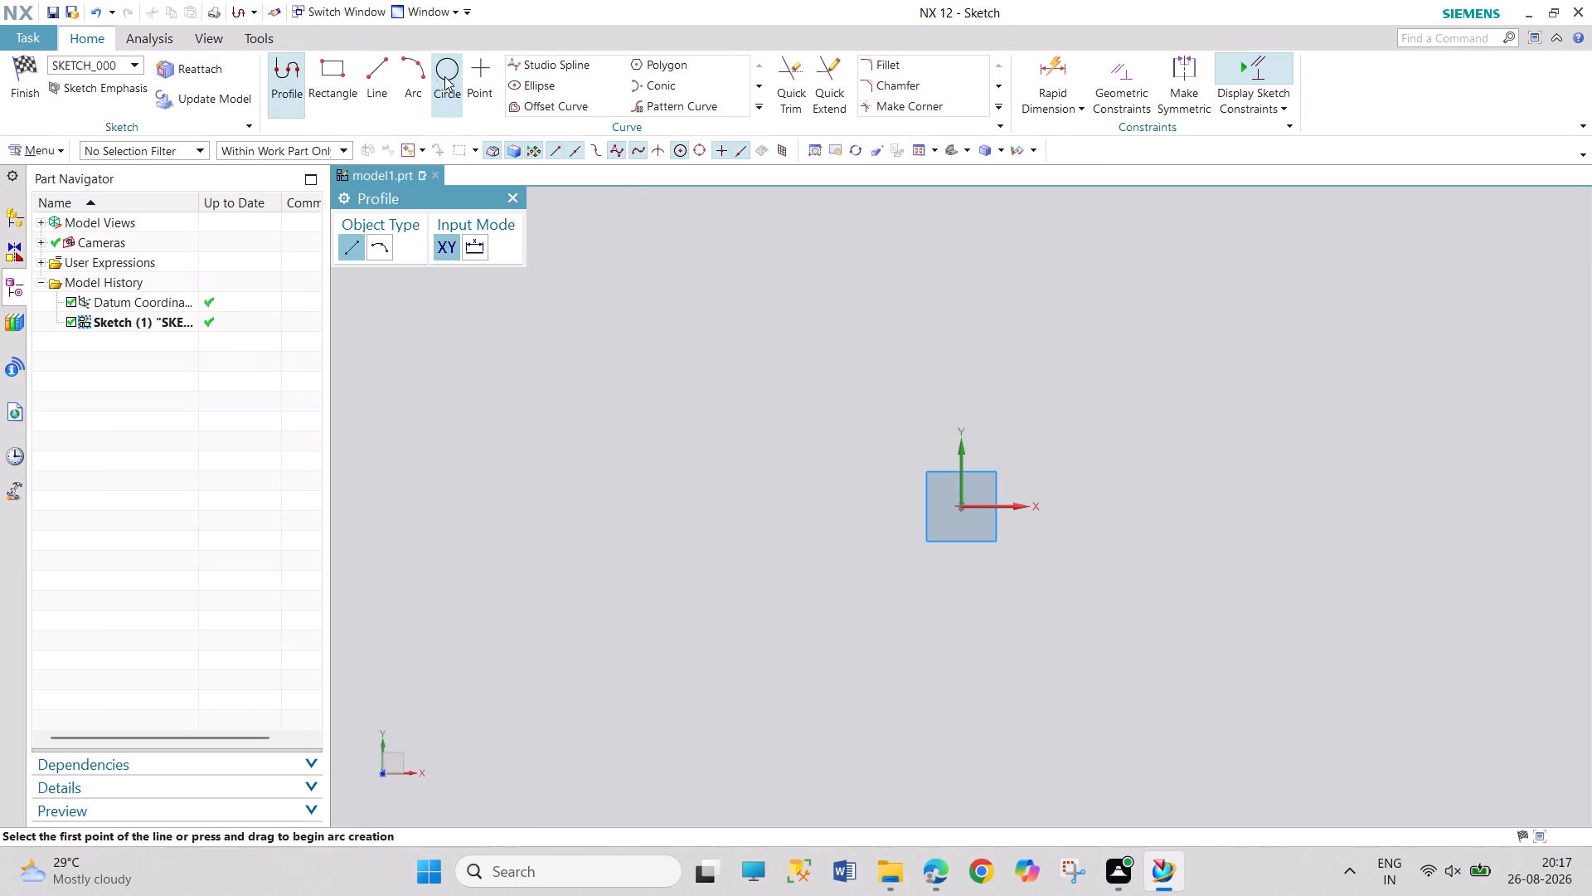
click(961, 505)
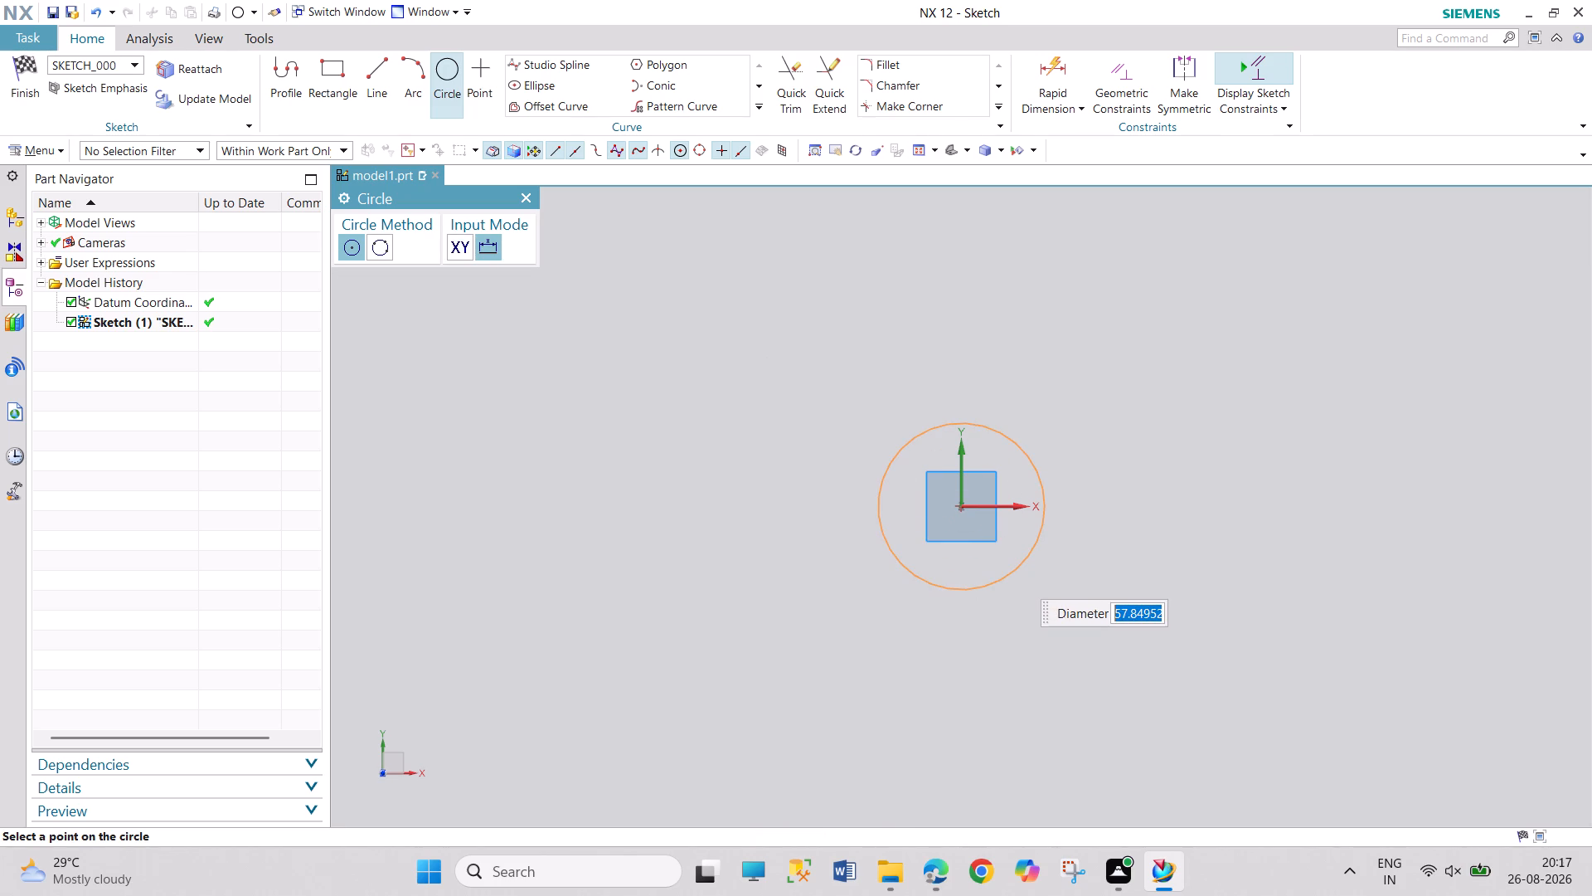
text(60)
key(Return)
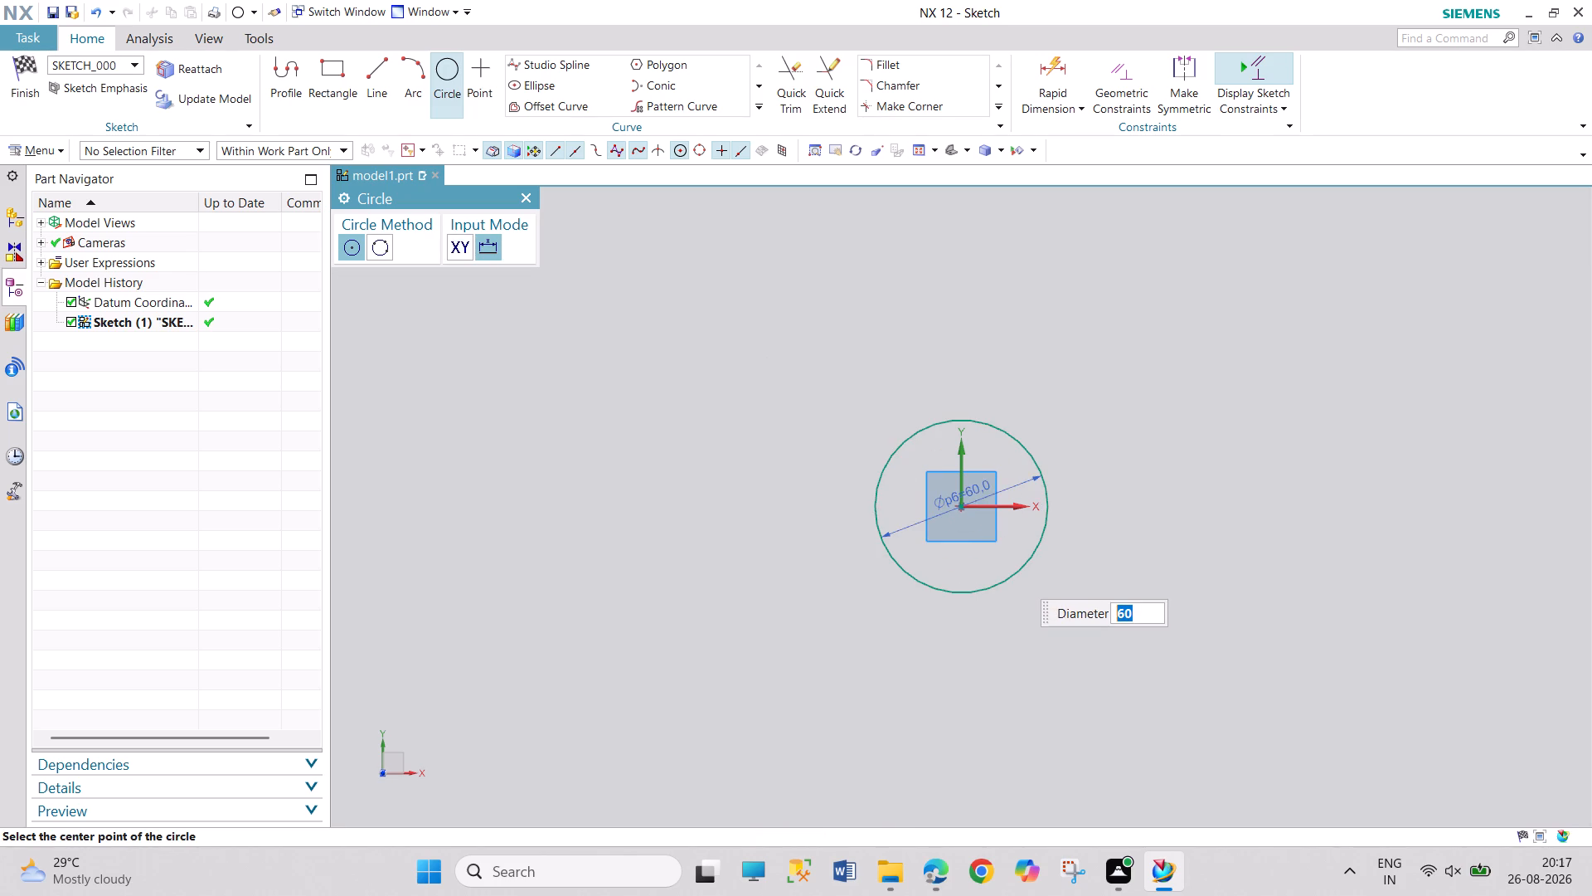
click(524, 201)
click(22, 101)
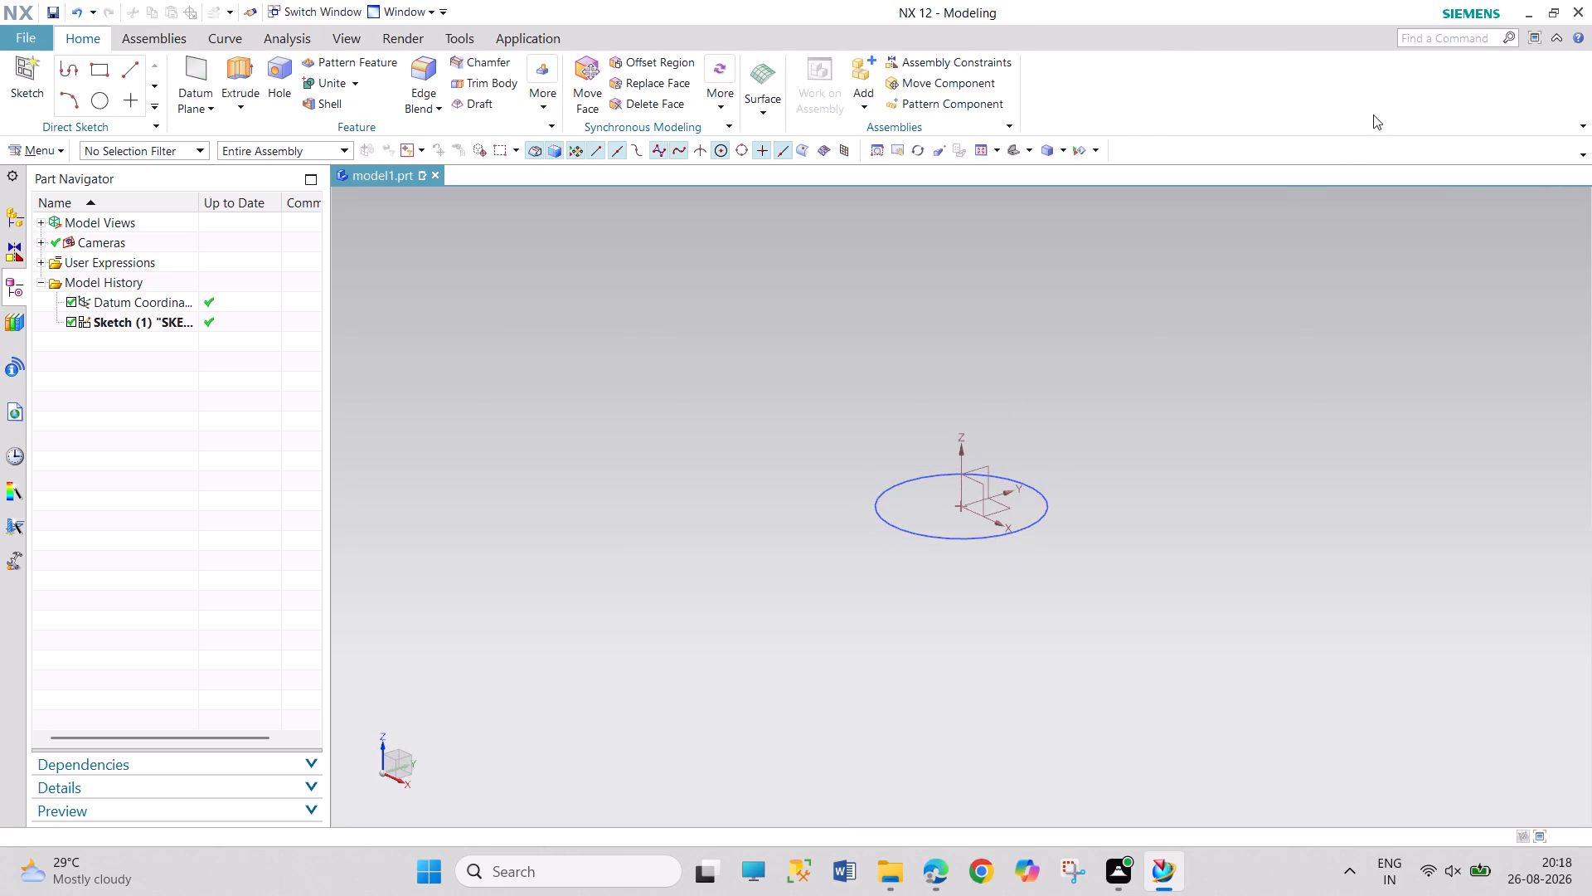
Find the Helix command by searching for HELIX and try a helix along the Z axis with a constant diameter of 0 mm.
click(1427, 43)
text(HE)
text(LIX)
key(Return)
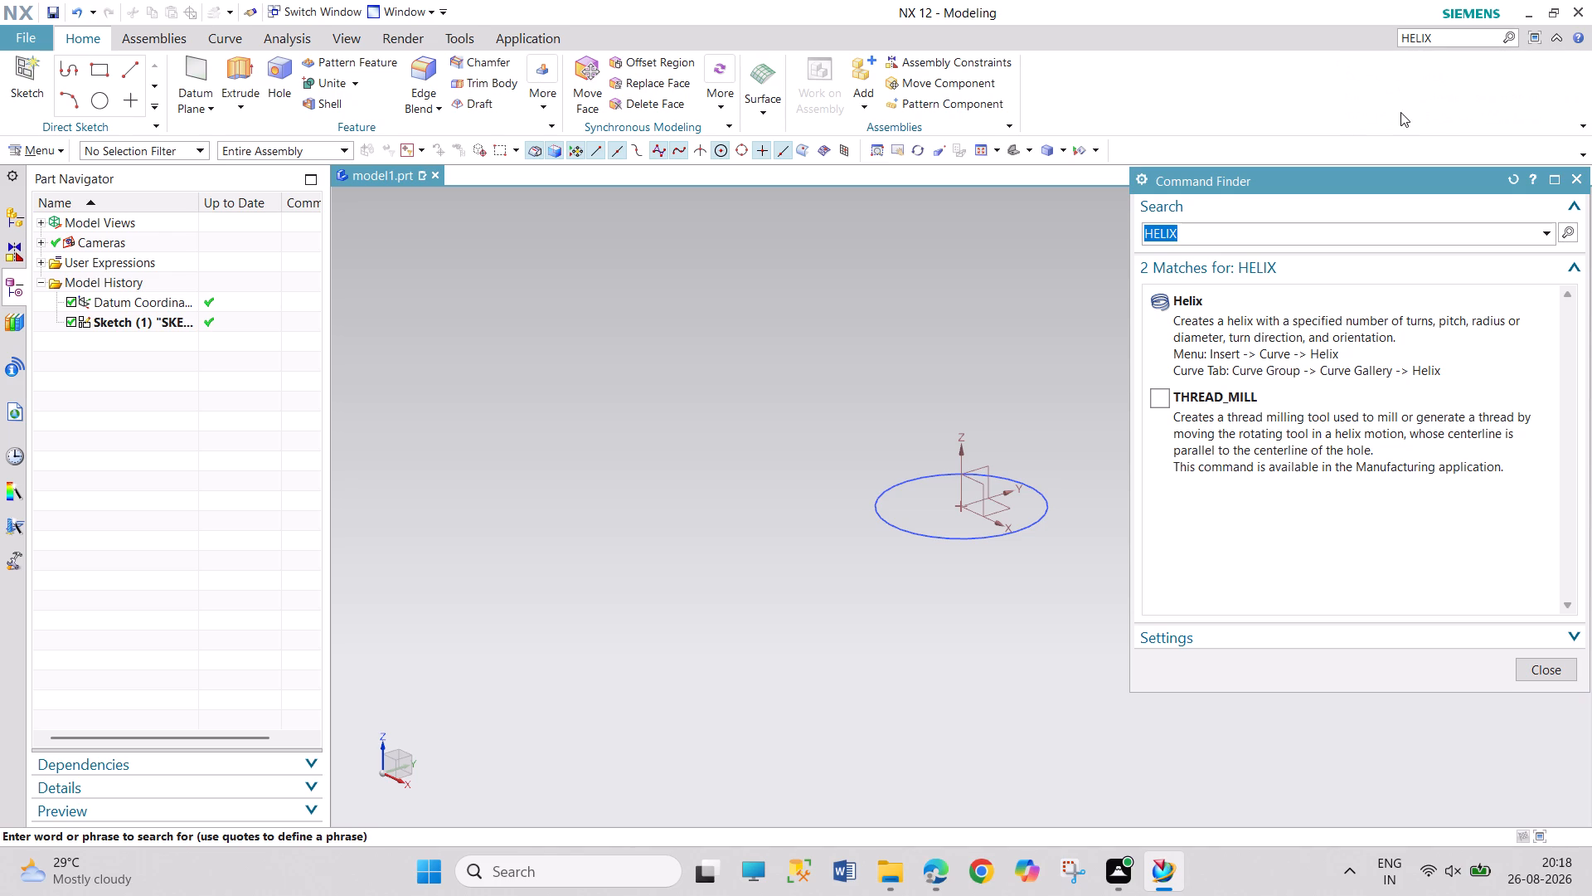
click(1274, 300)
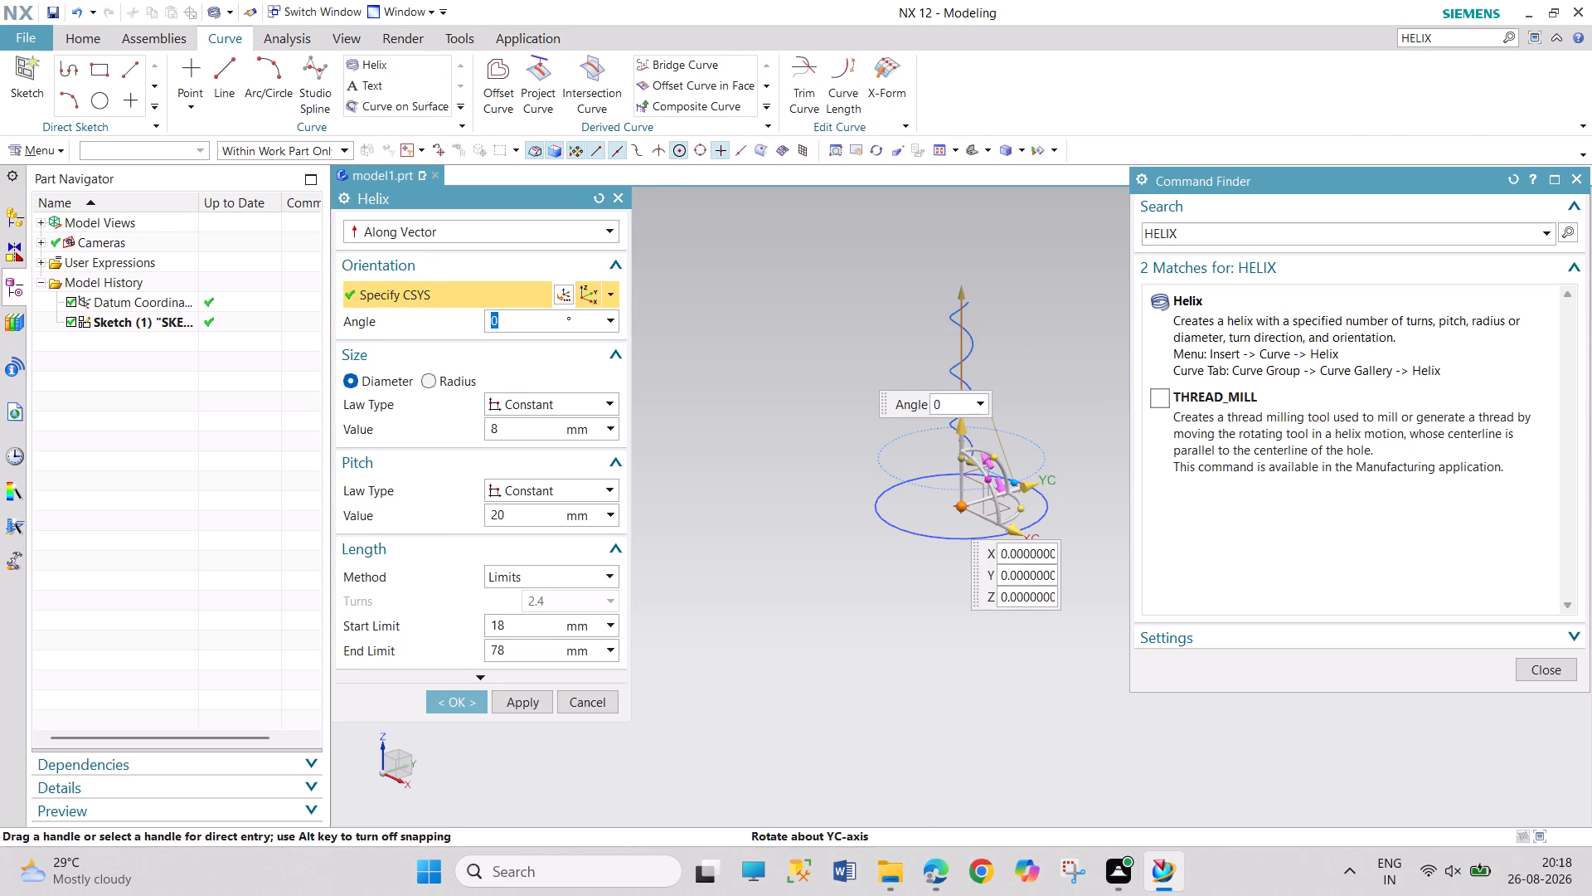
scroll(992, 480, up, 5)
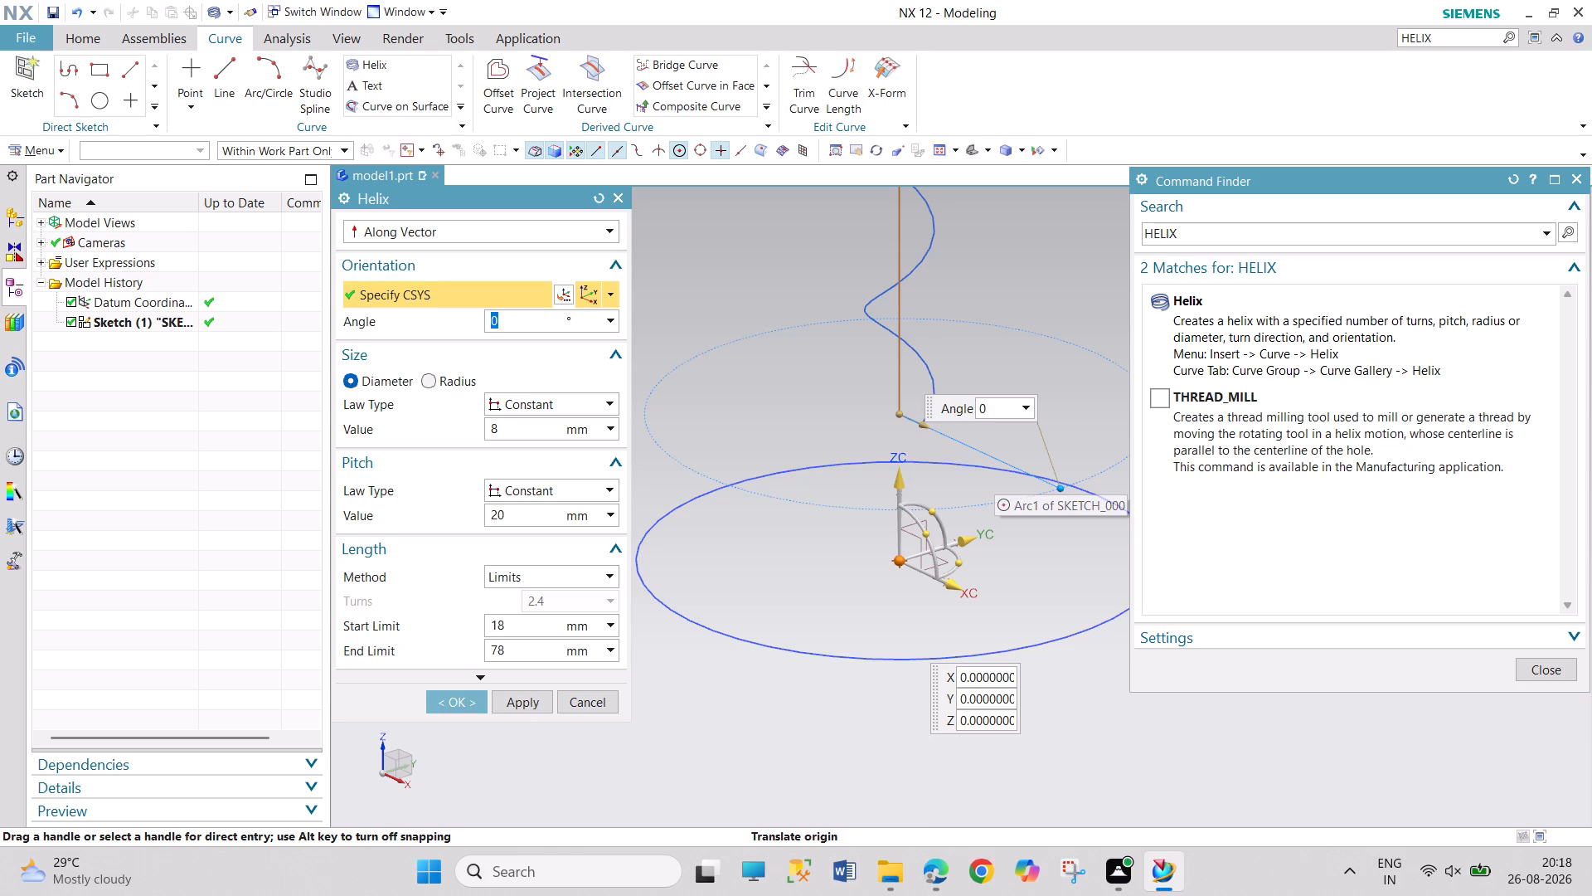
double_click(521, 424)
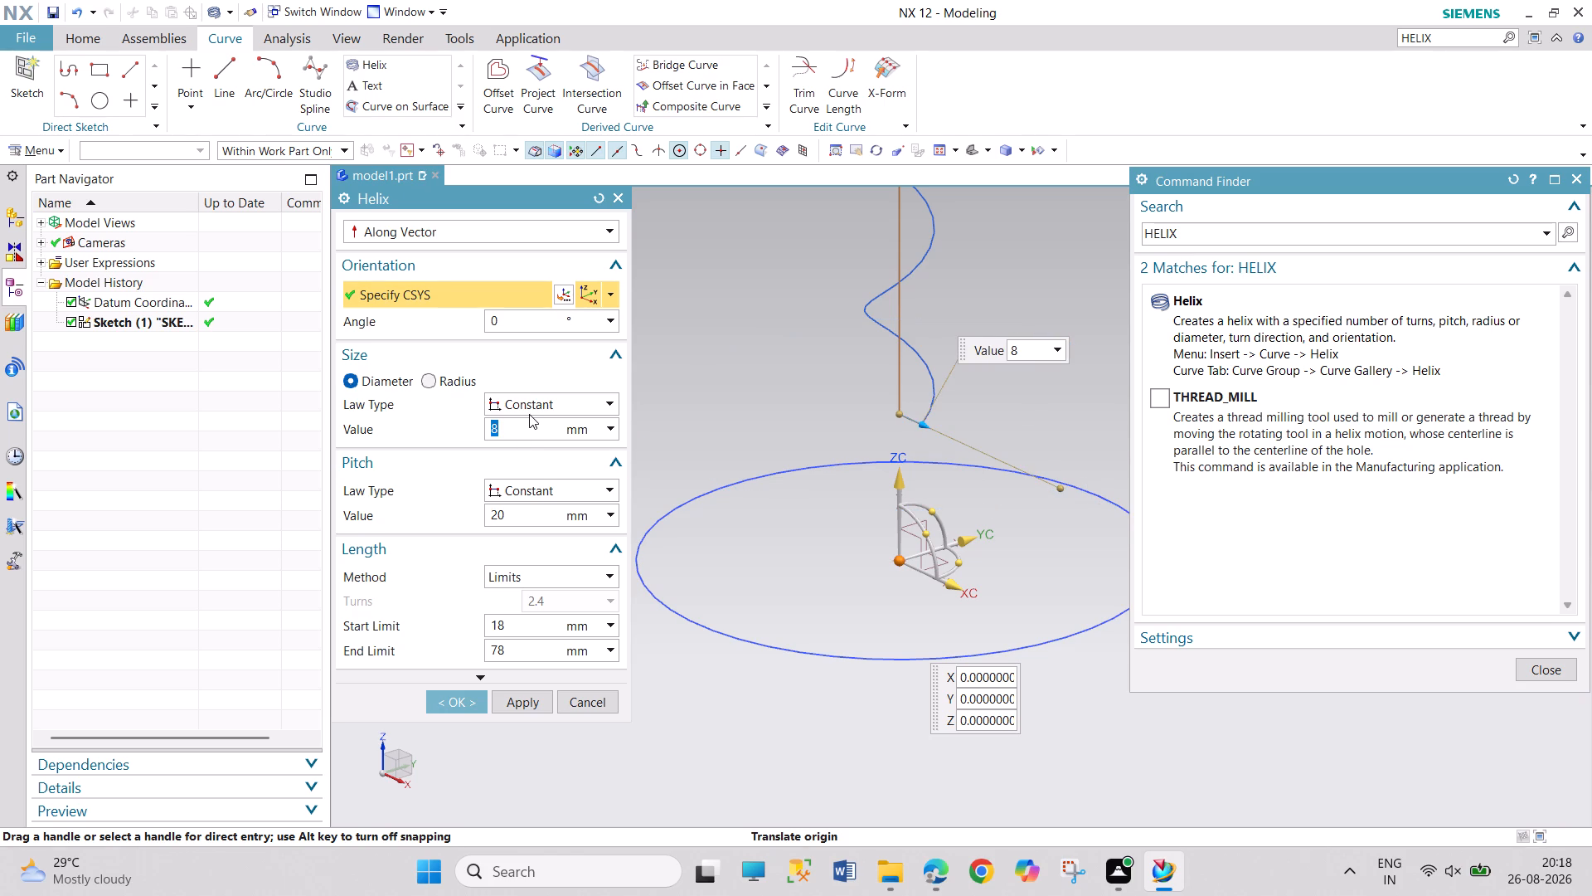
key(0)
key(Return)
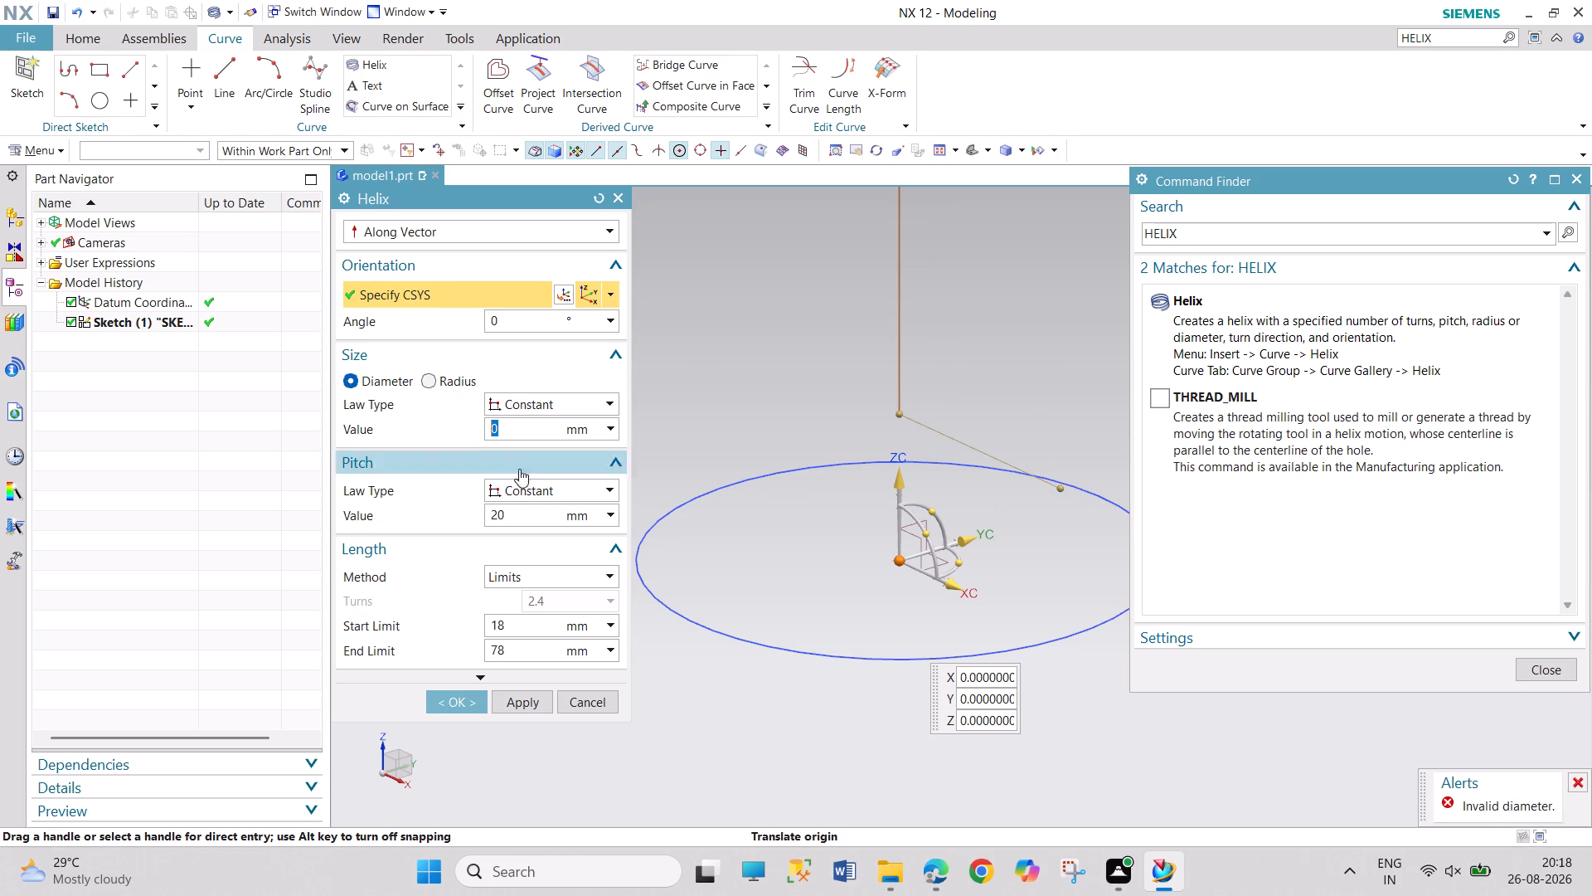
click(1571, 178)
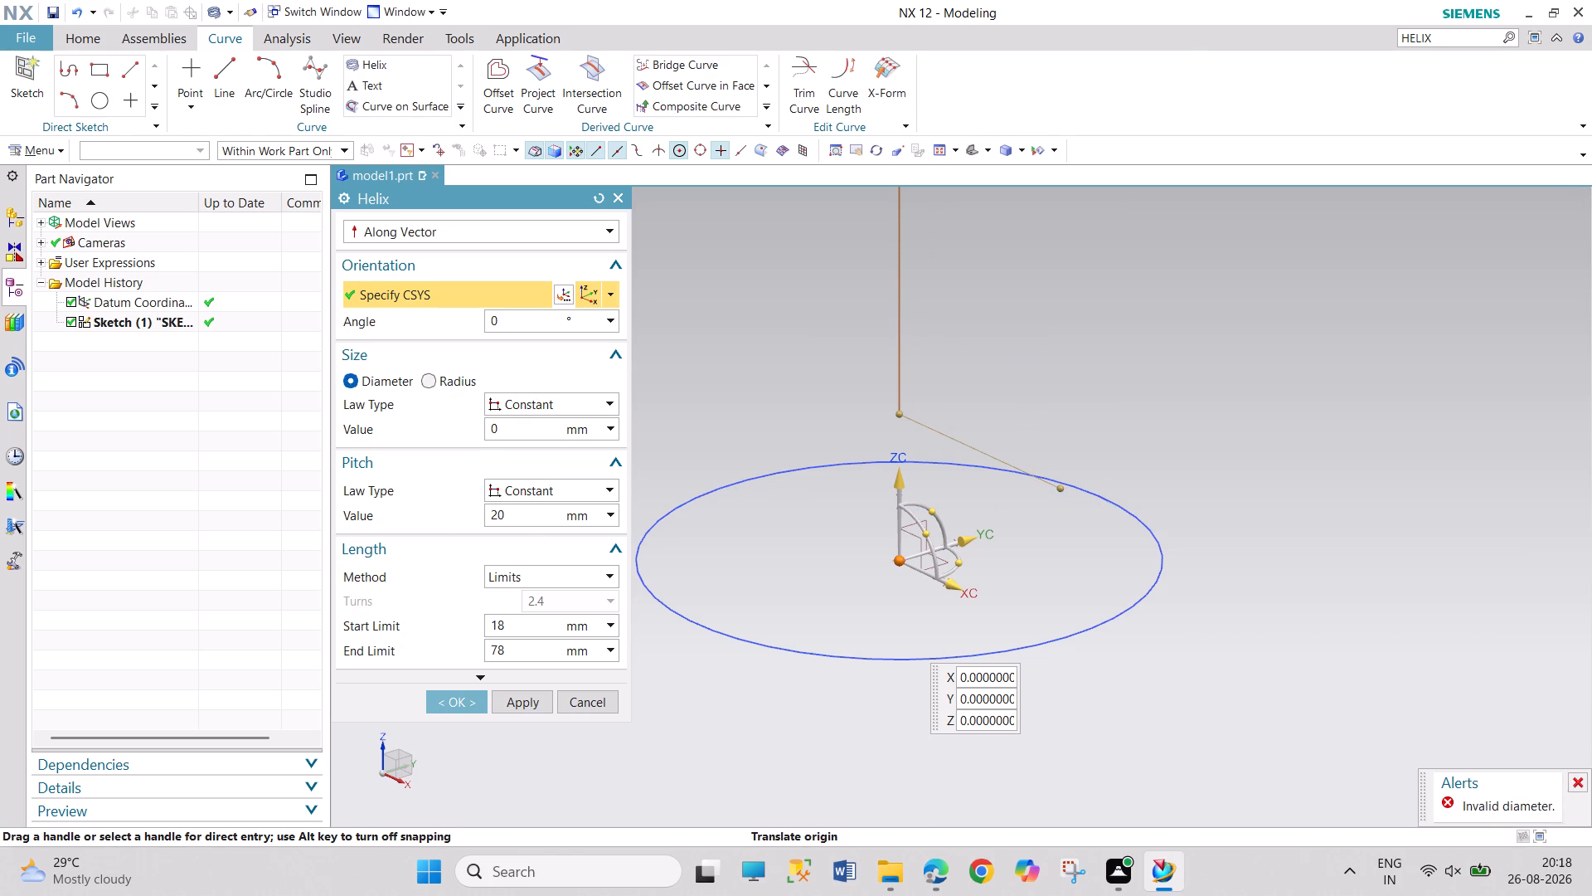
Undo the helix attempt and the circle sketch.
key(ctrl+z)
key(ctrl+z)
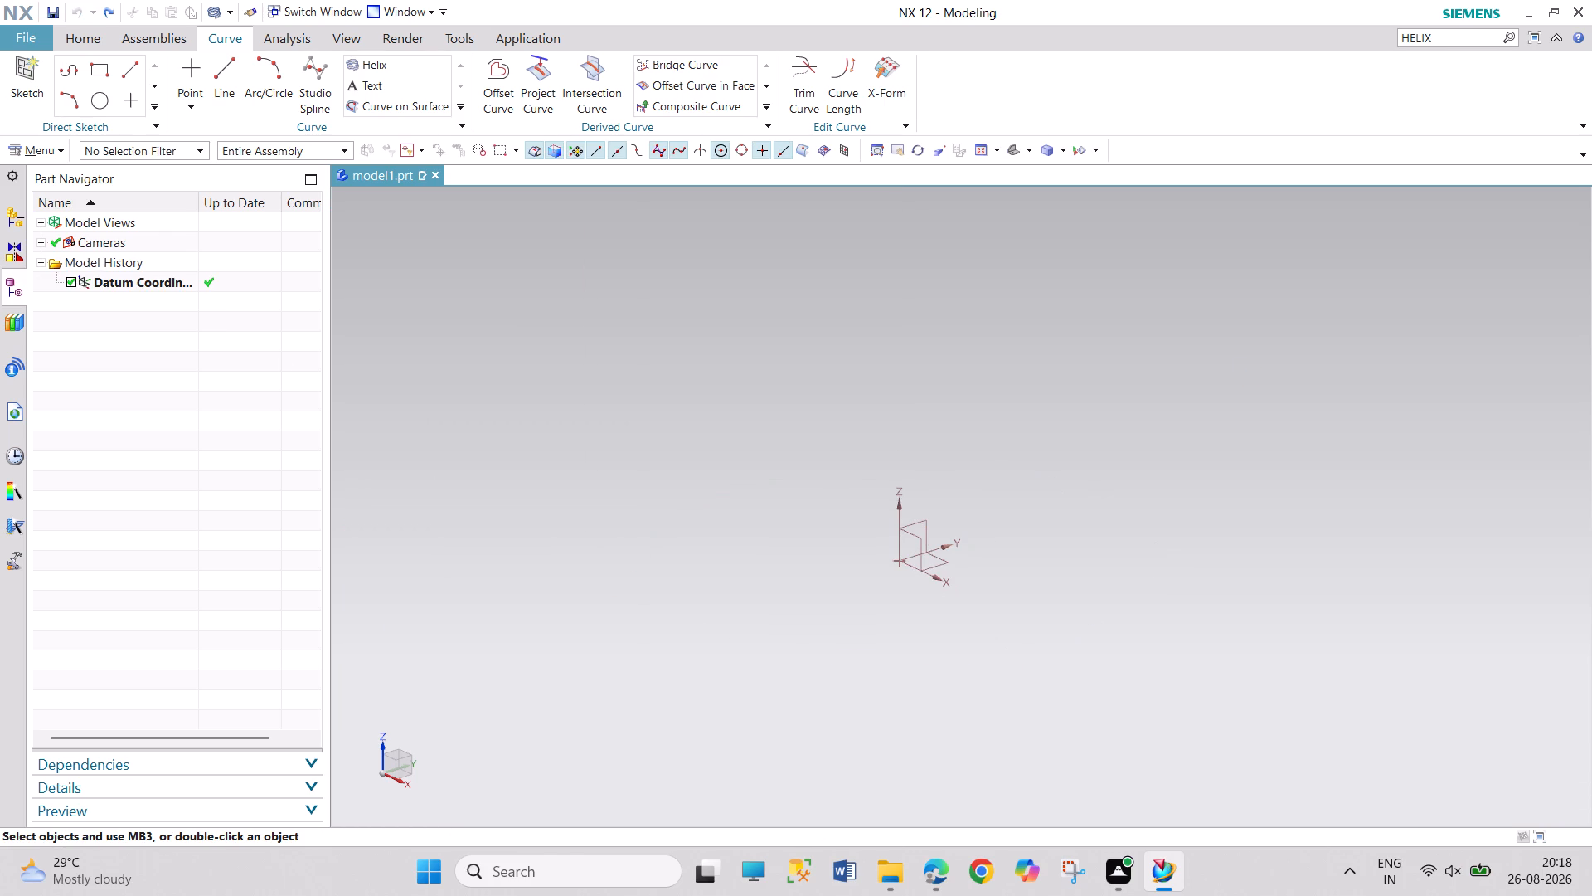
Create a new sketch on the XY plane.
click(50, 150)
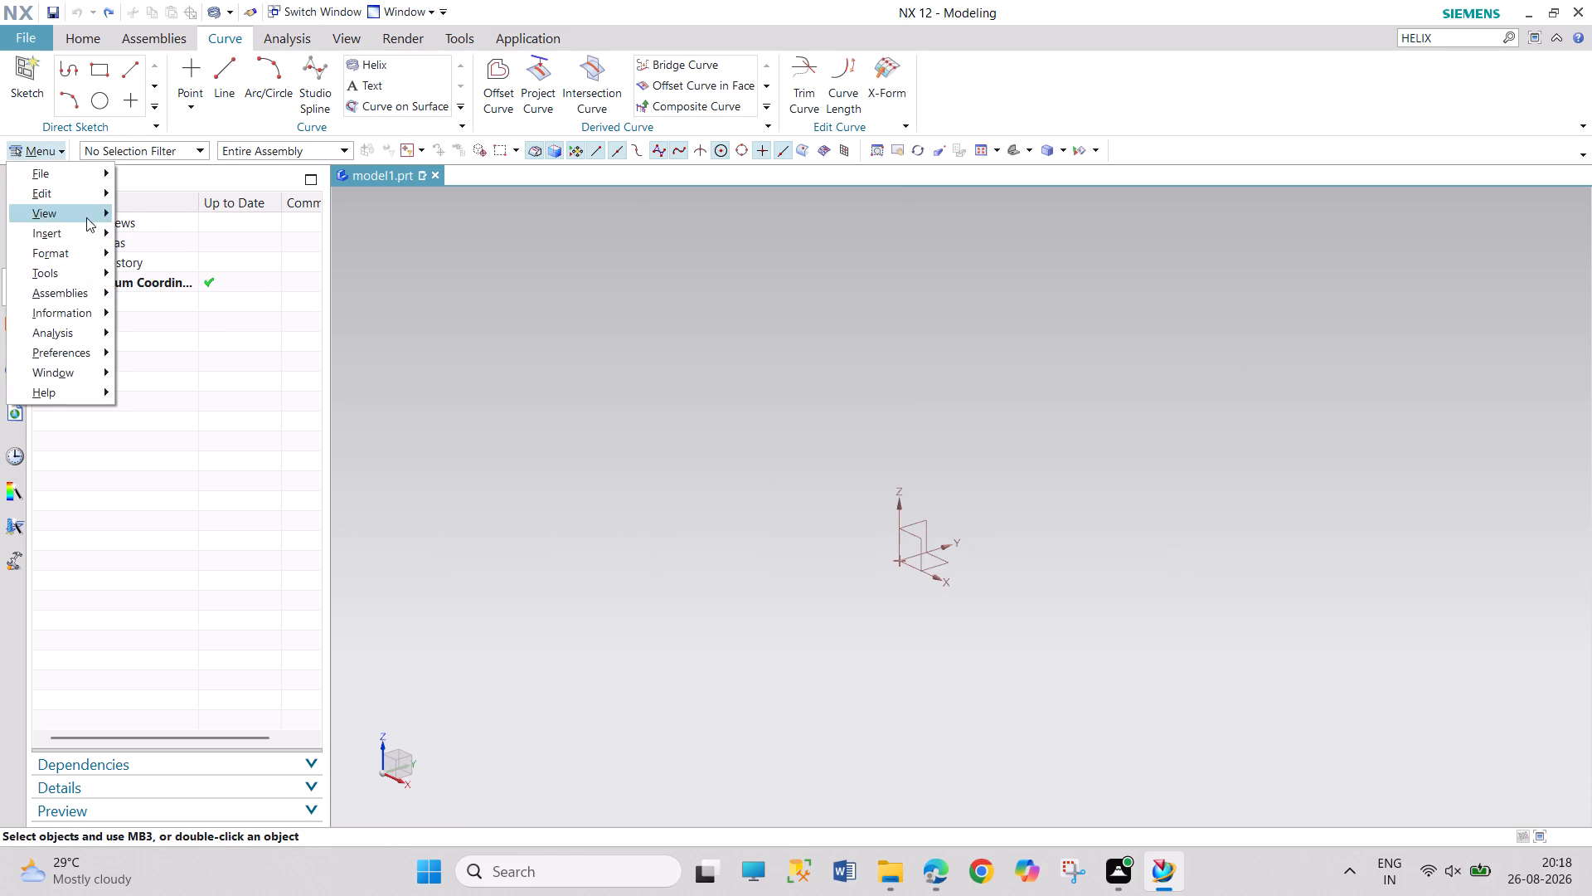
click(85, 232)
click(150, 255)
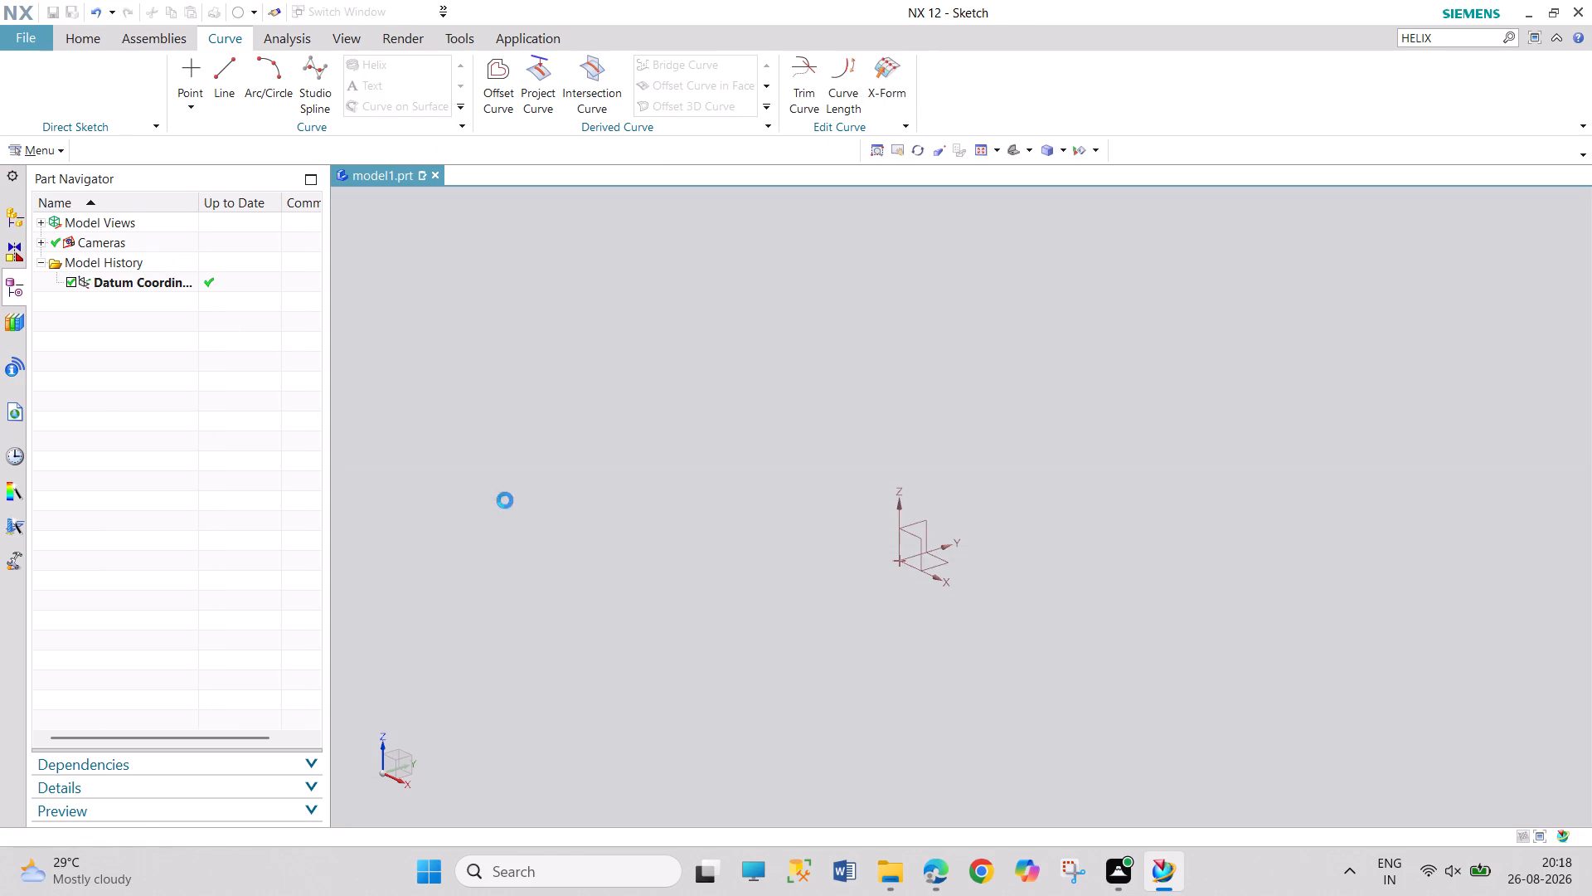
double_click(520, 445)
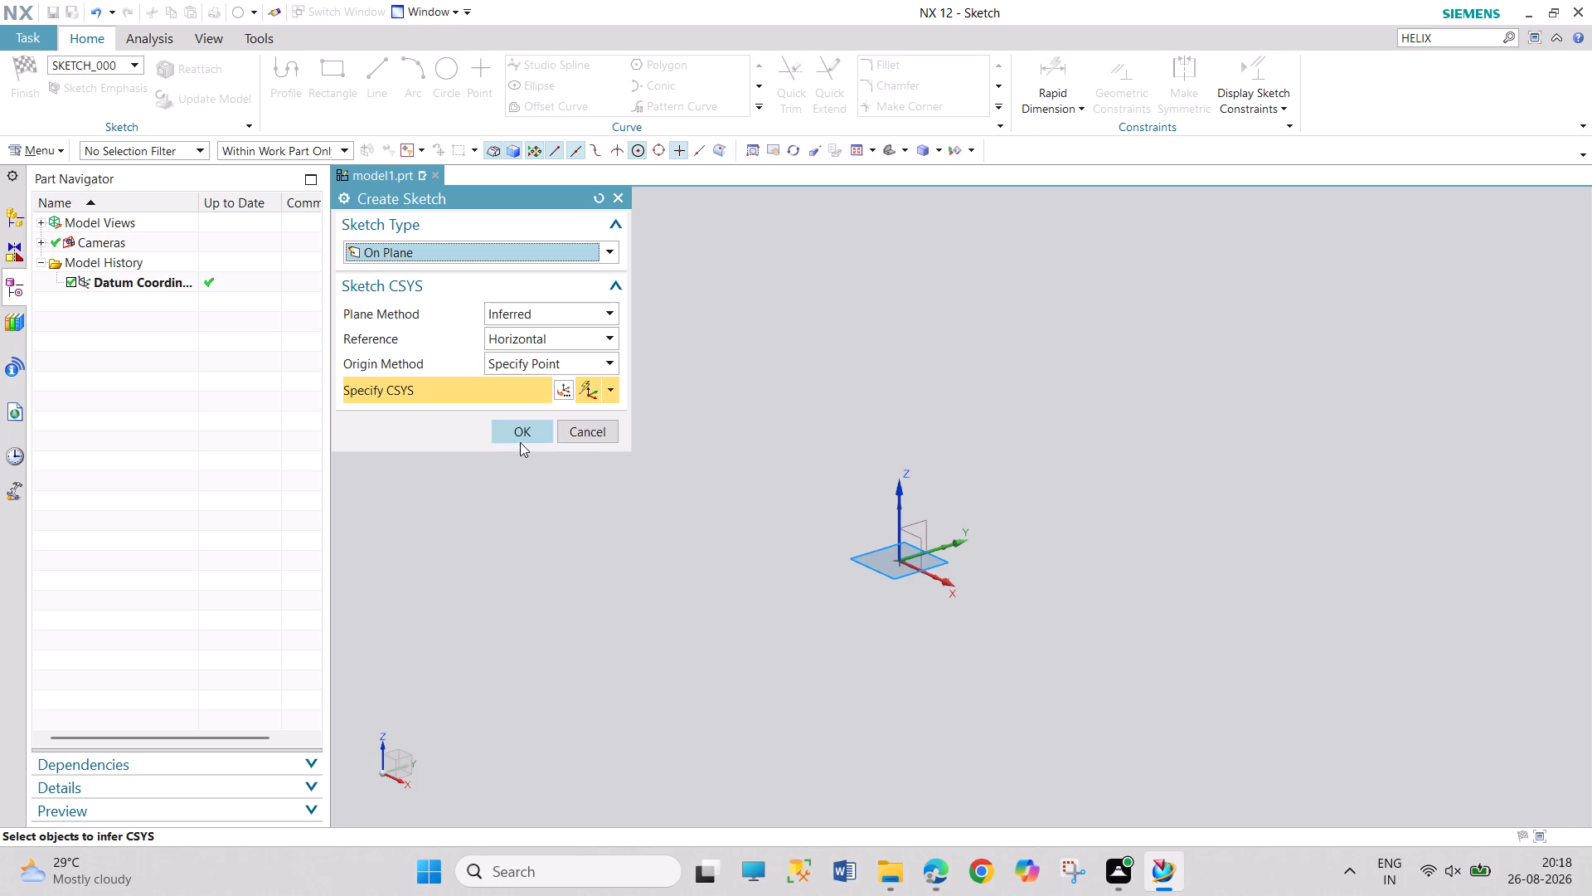
Search for HELIX and try to start Helix from inside the sketch, and finish the sketch without any geometry.
click(1451, 43)
key(Return)
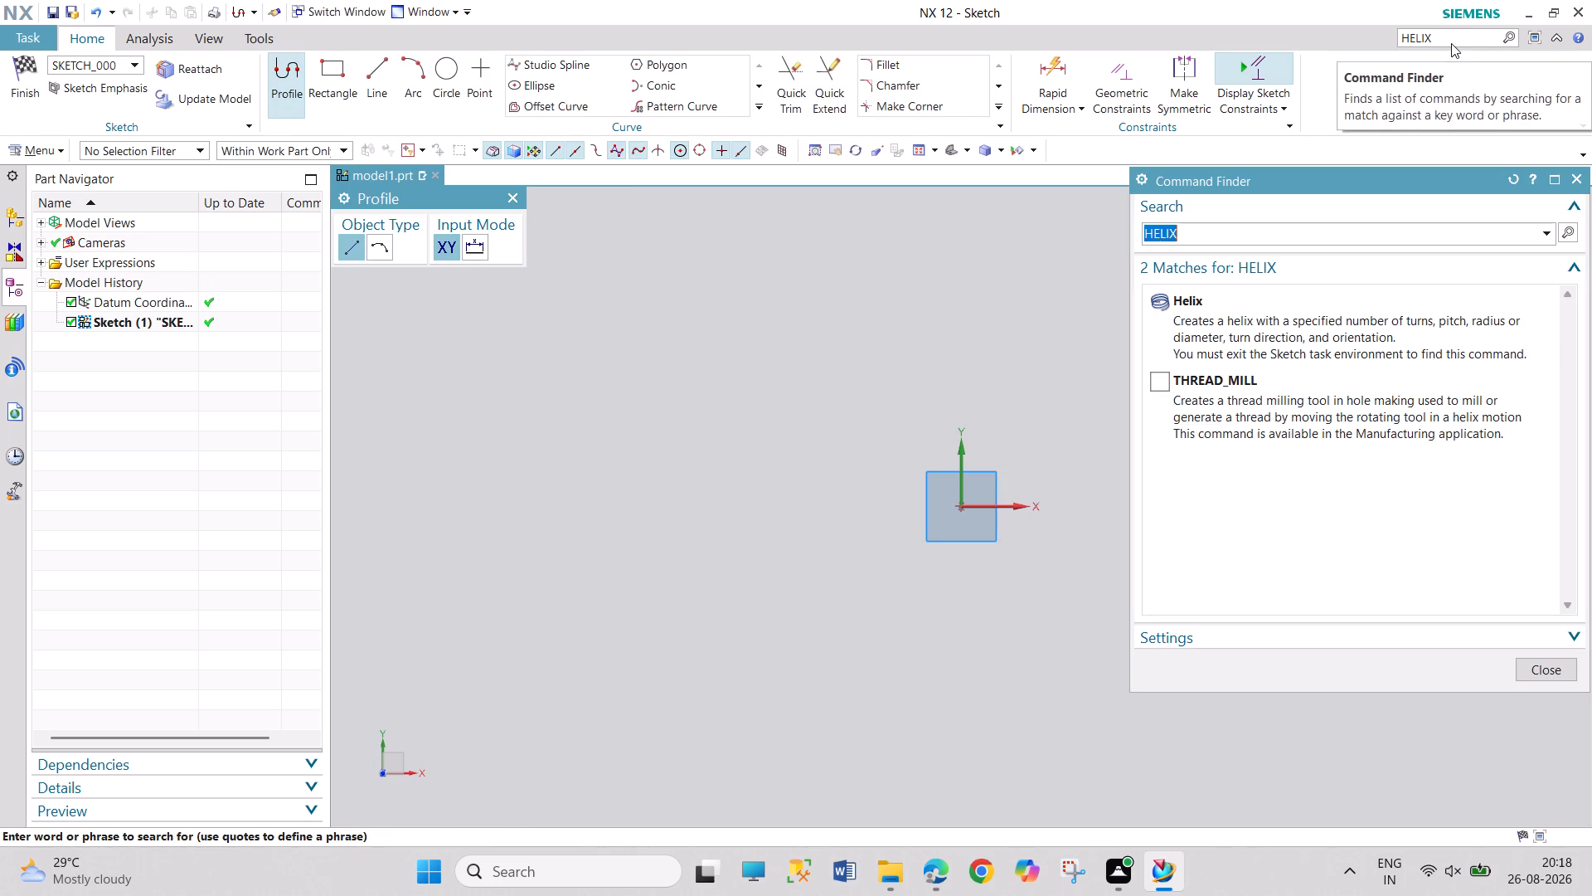
click(1341, 317)
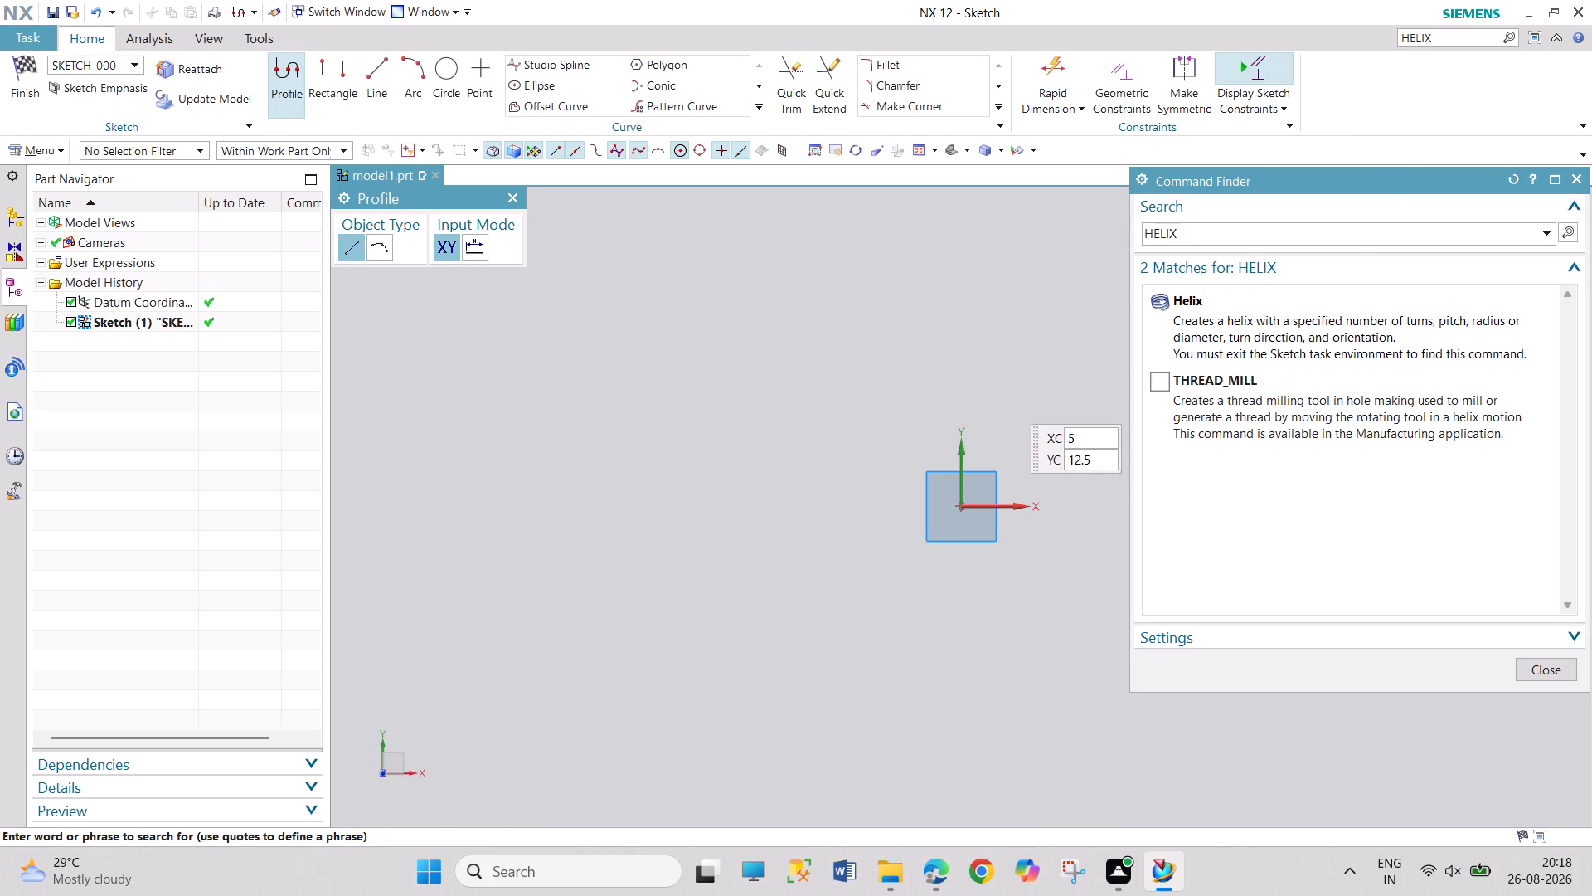
double_click(1201, 314)
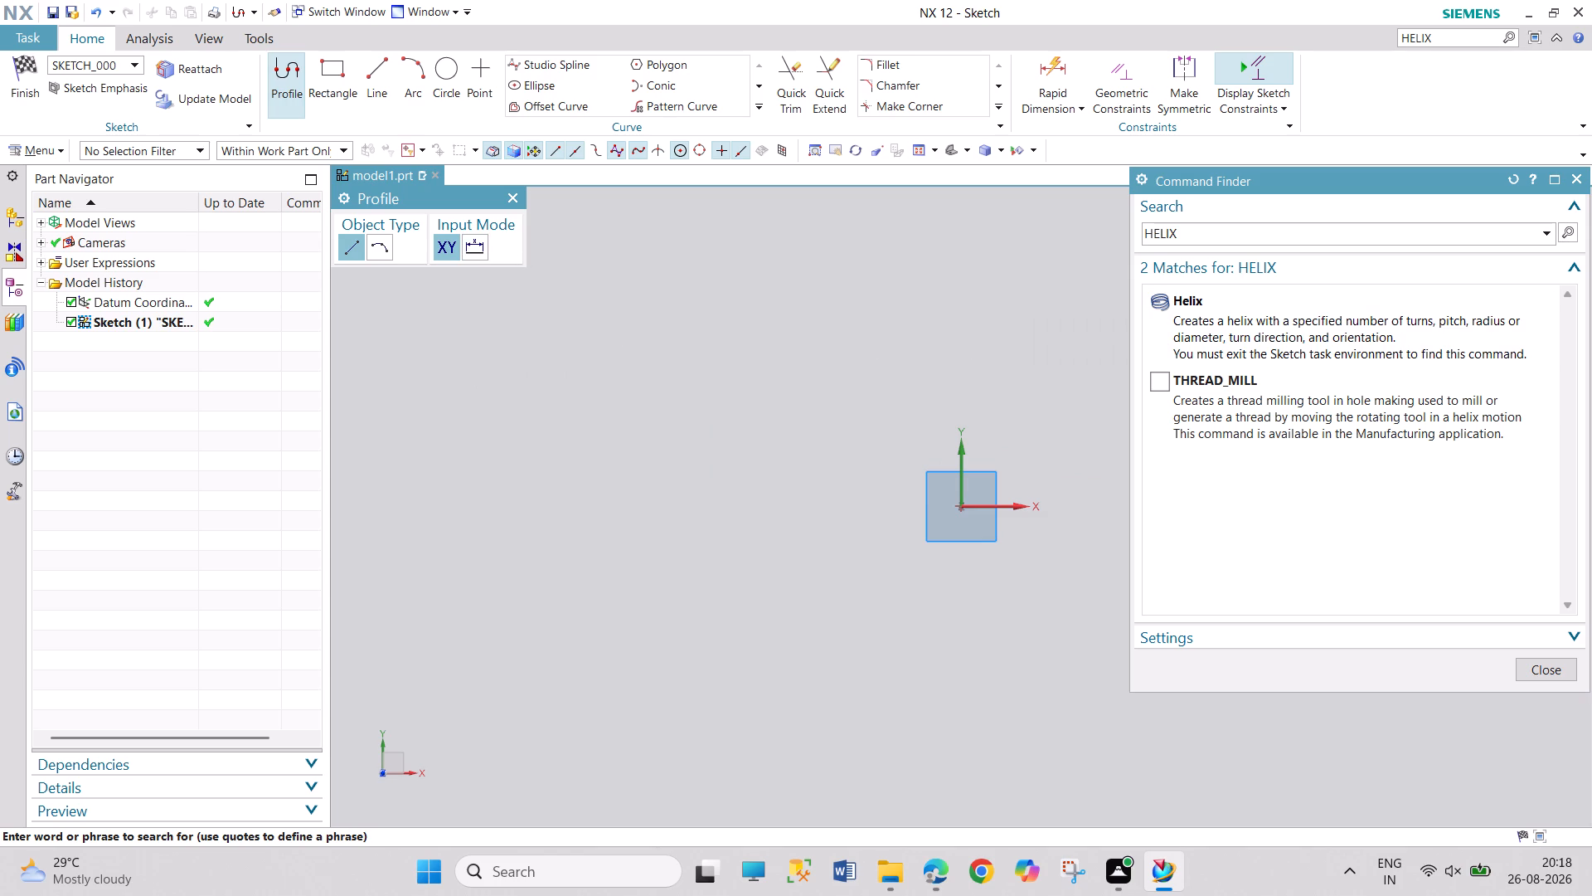
click(507, 203)
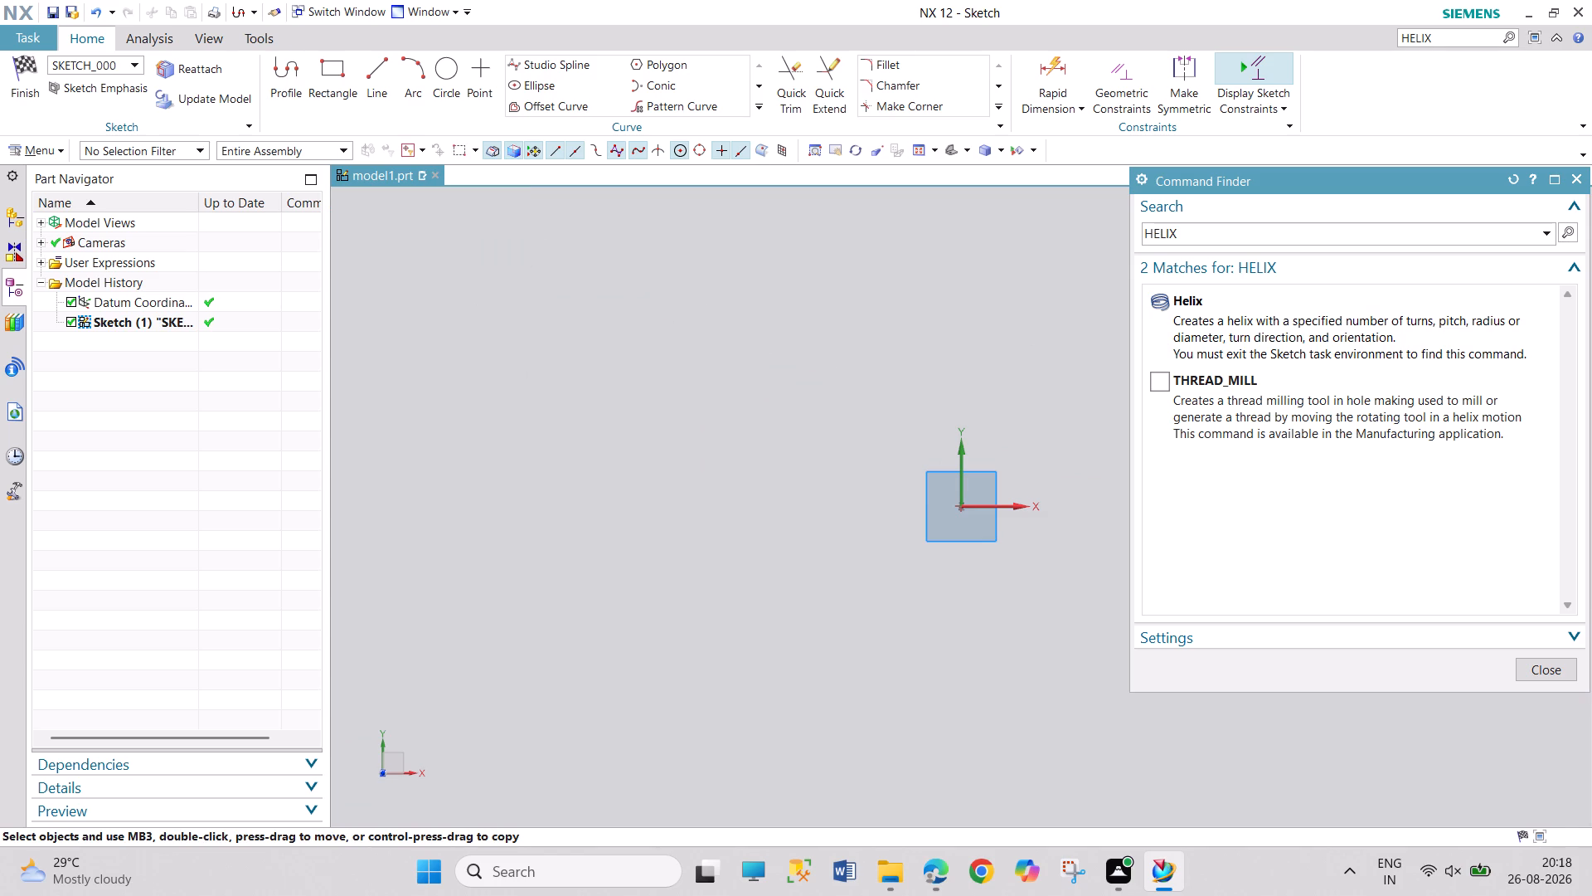
click(8, 88)
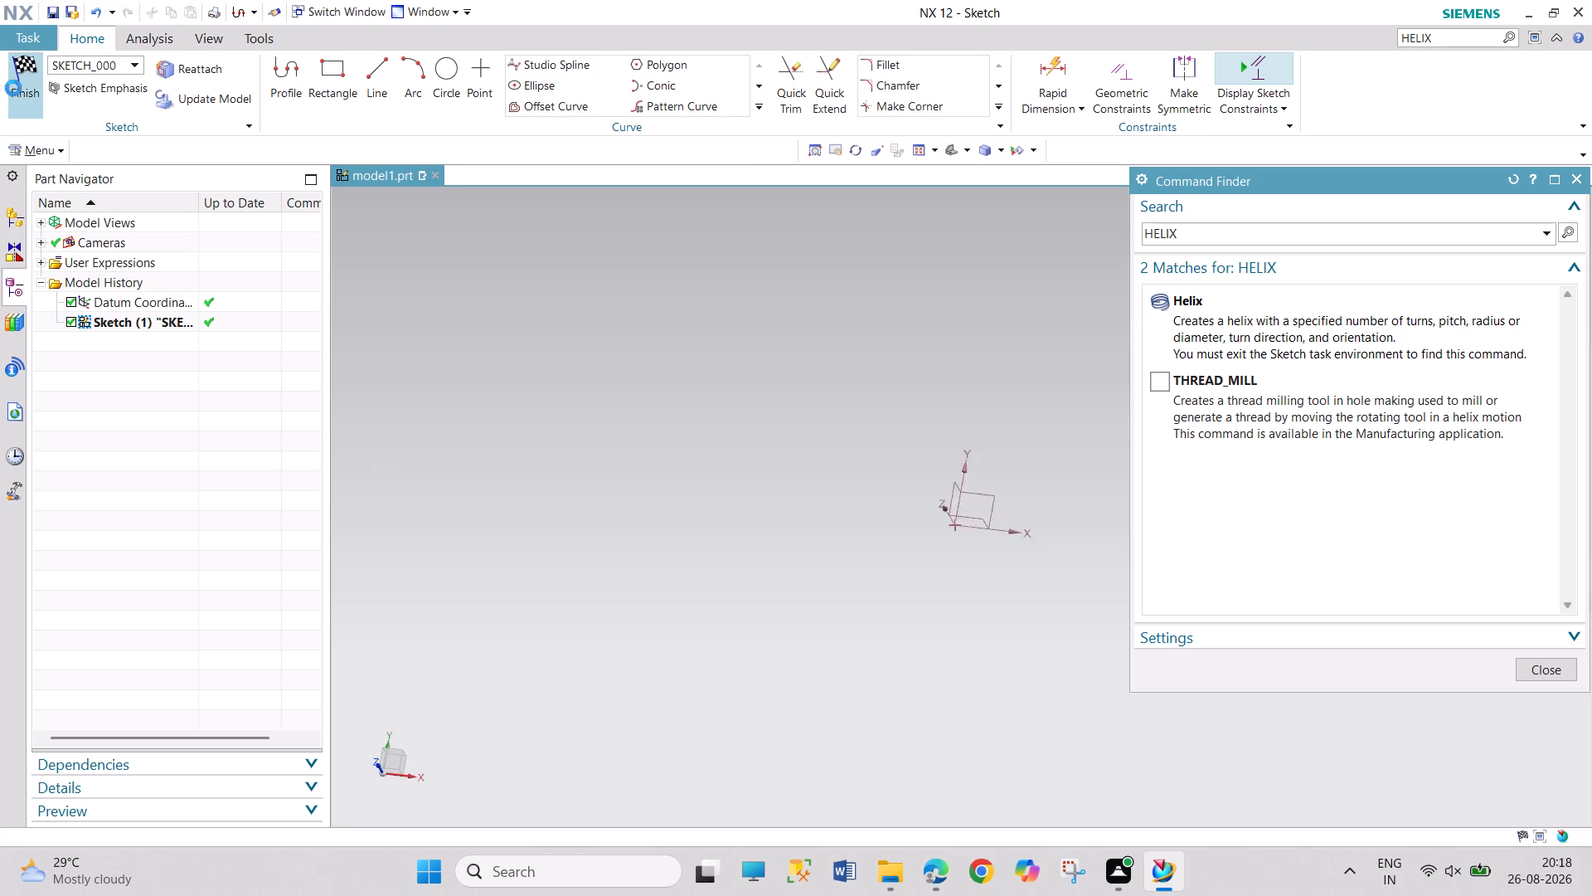
Start a helix along the Z axis with a start limit of 0 mm and a constant diameter of 50 mm.
click(1252, 333)
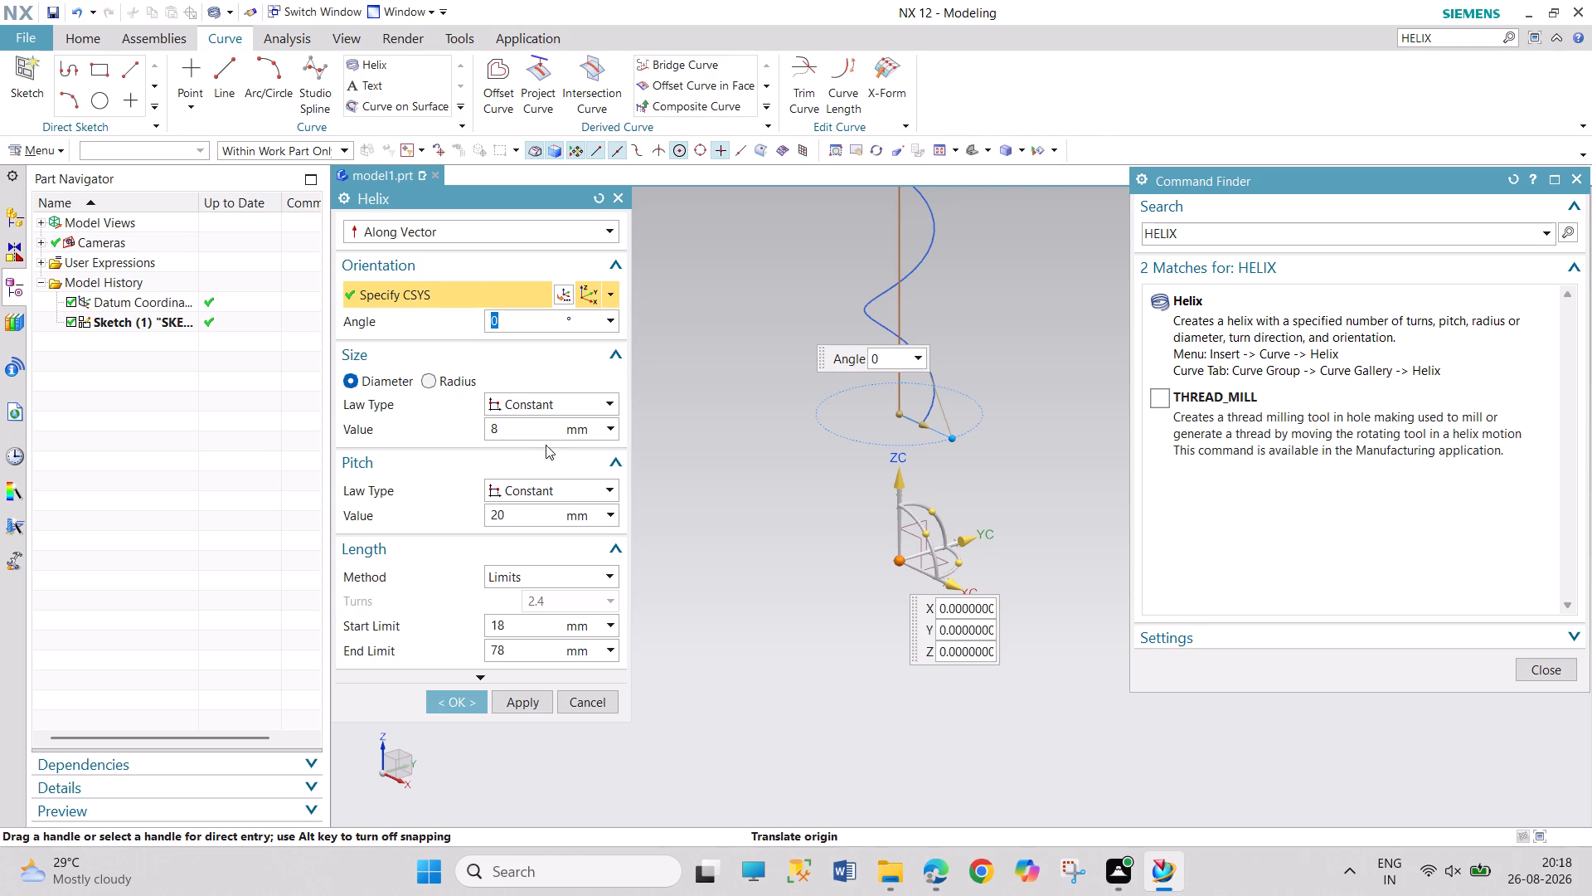
double_click(522, 435)
key(0)
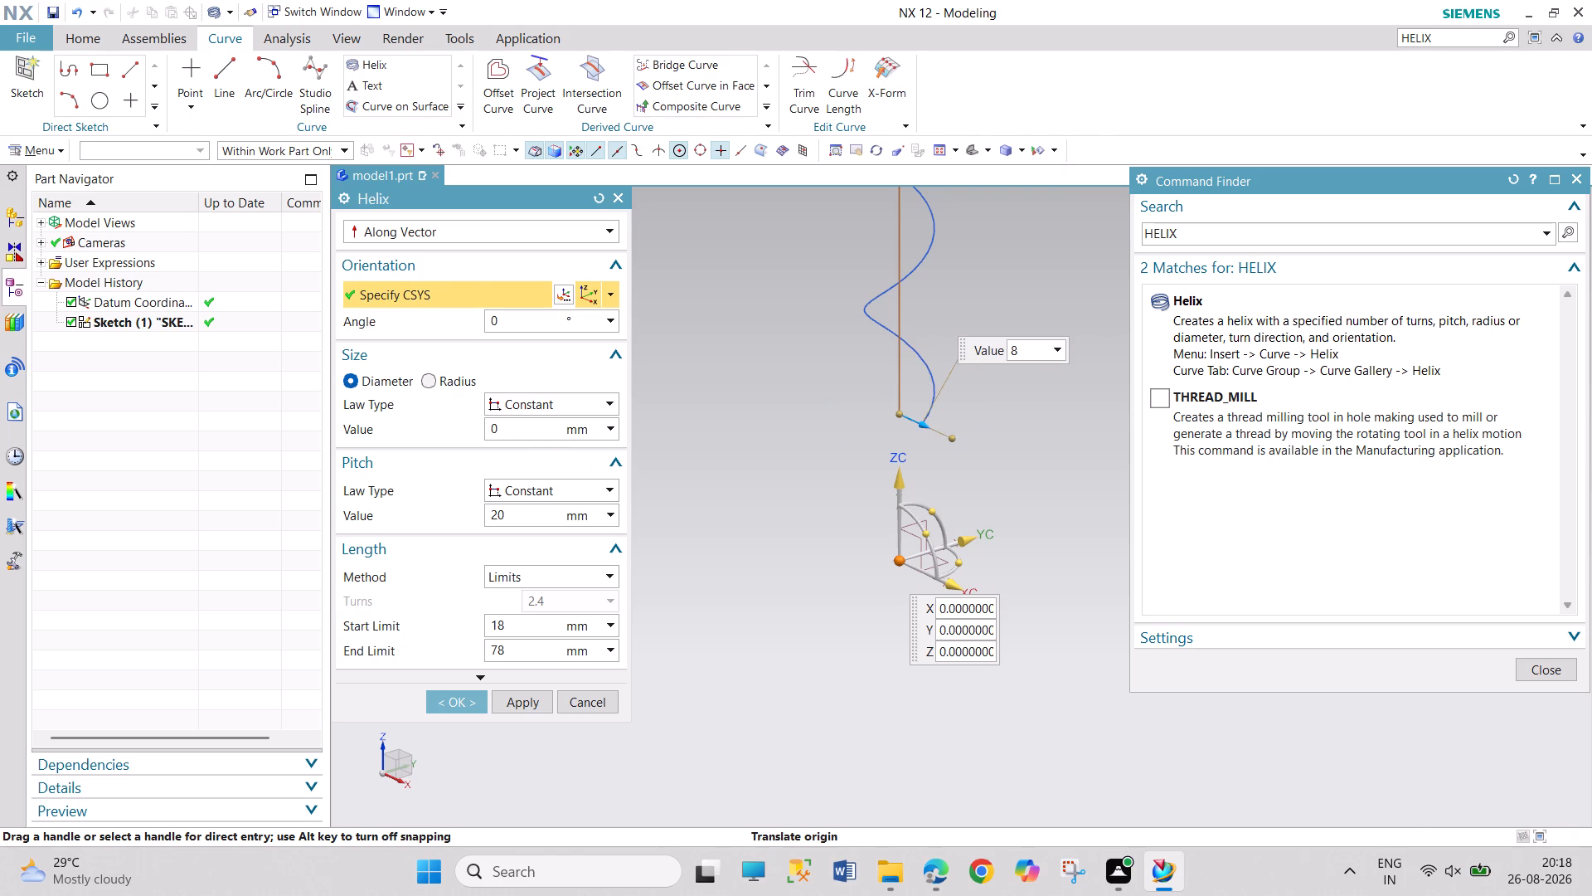
key(Return)
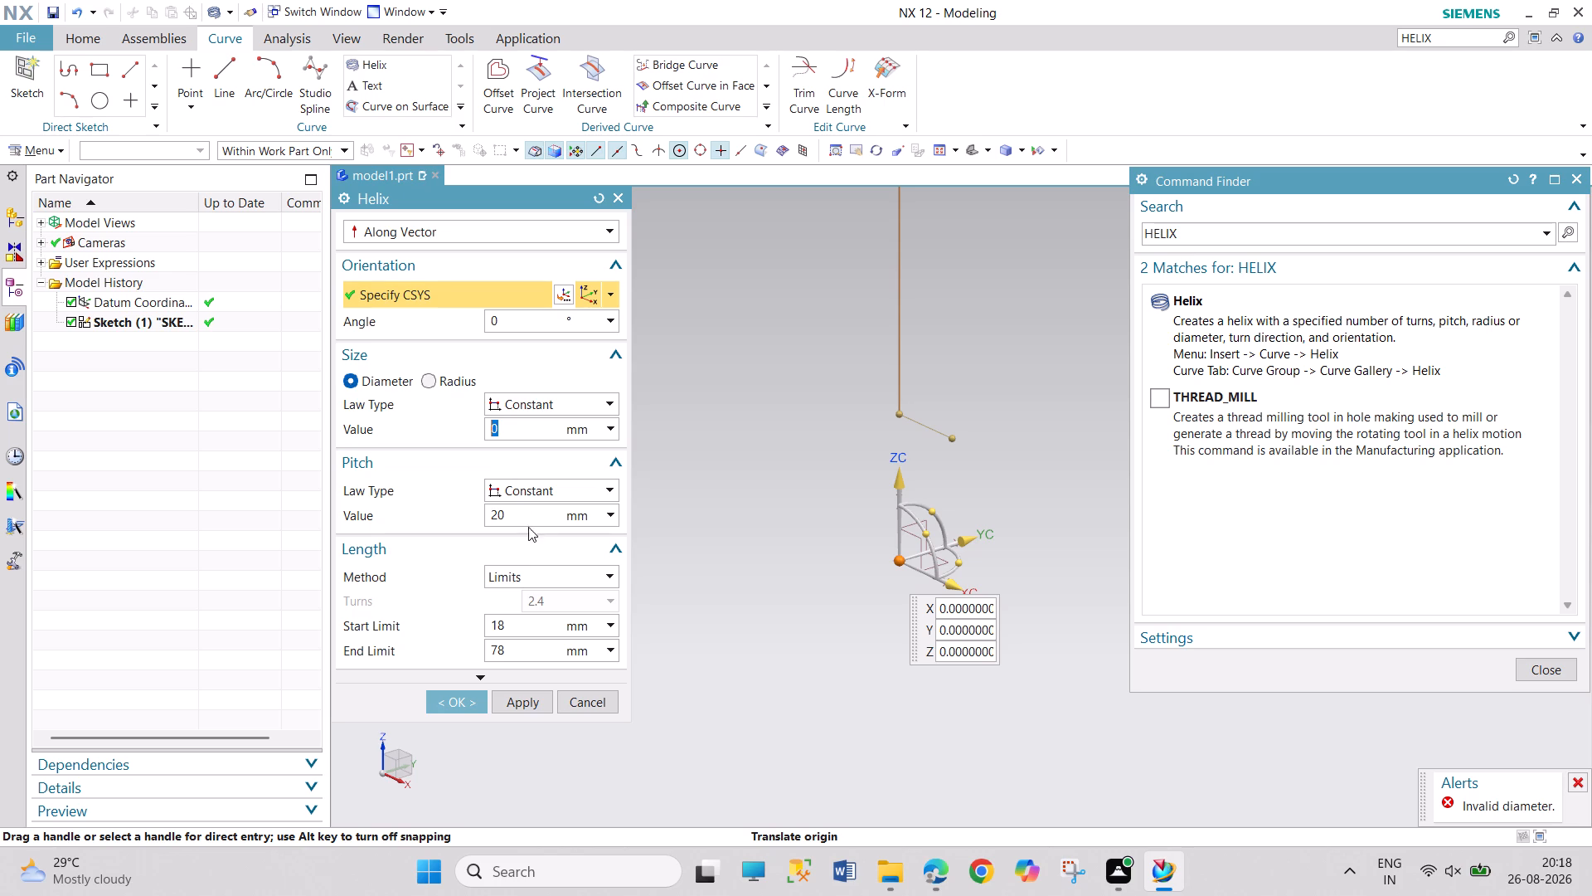
double_click(520, 632)
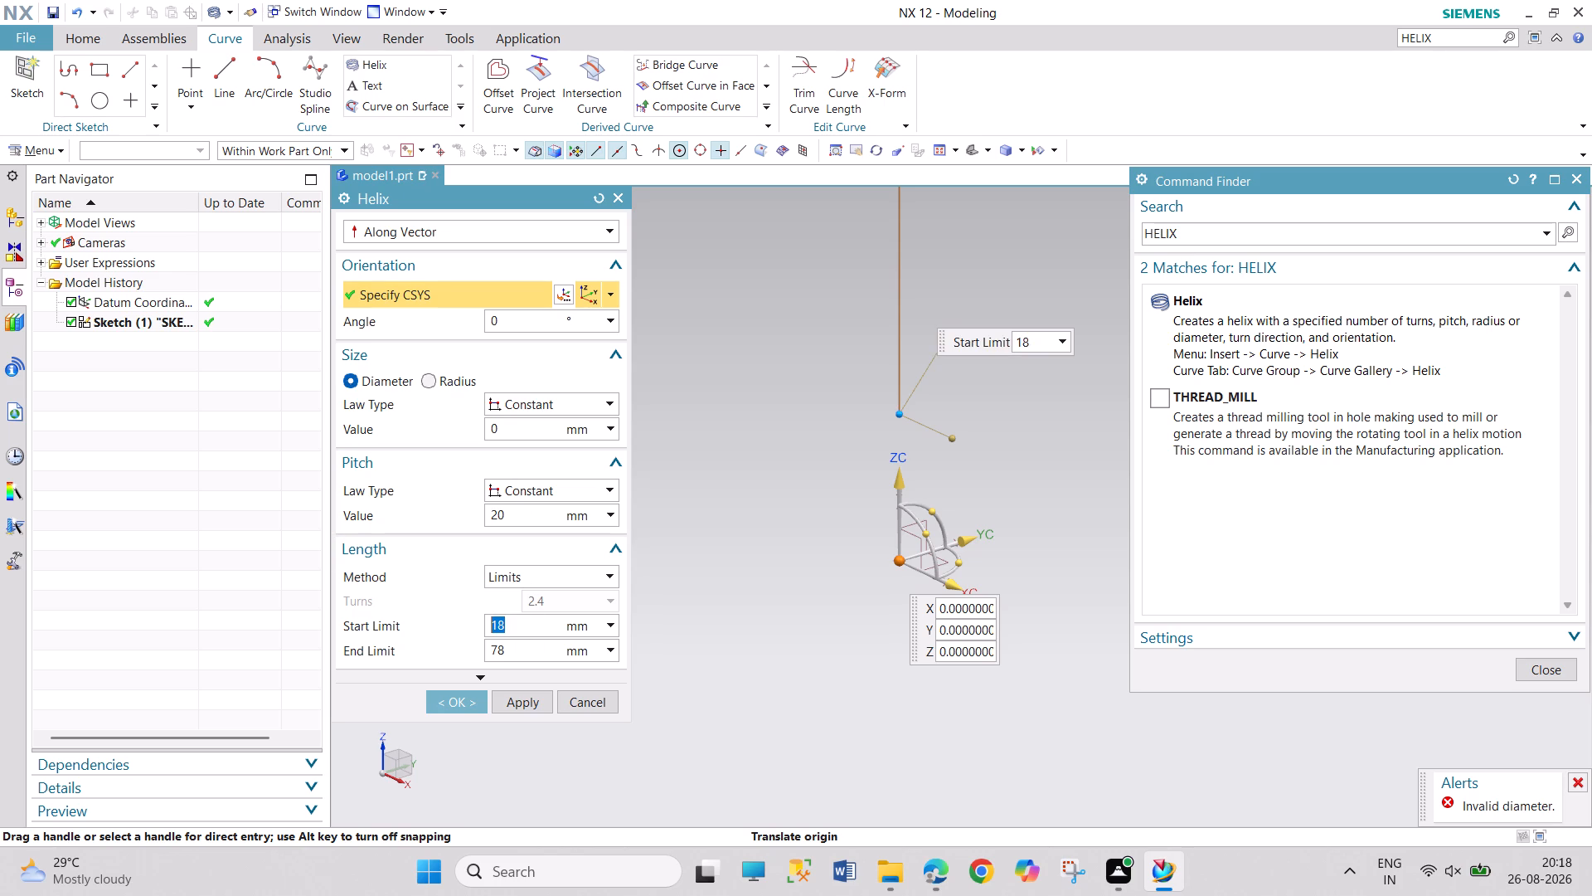
key(0)
key(Return)
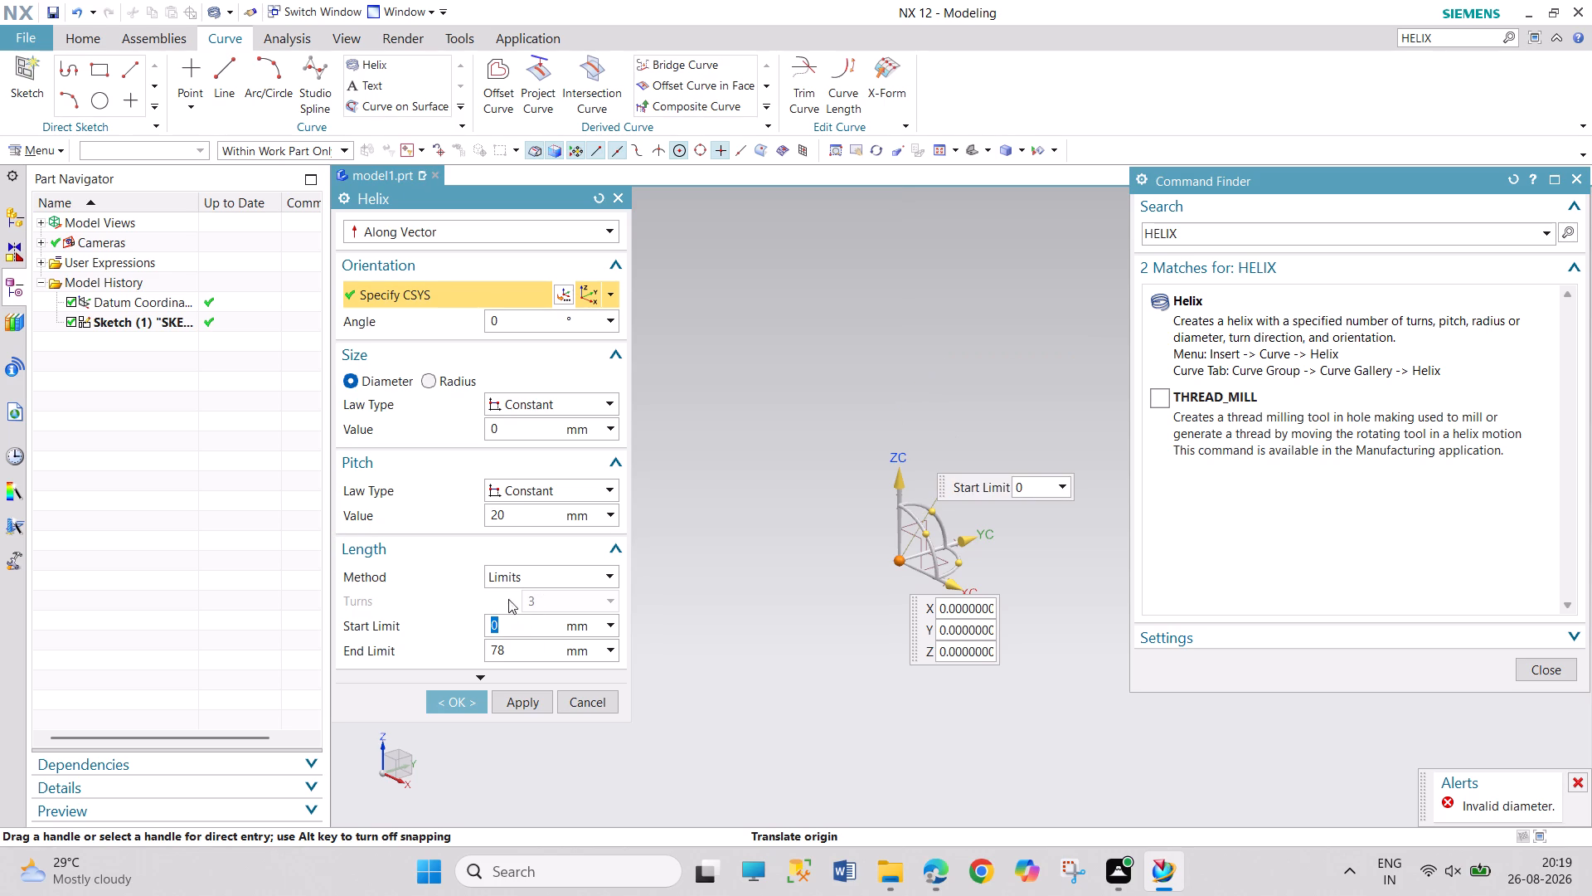
double_click(535, 434)
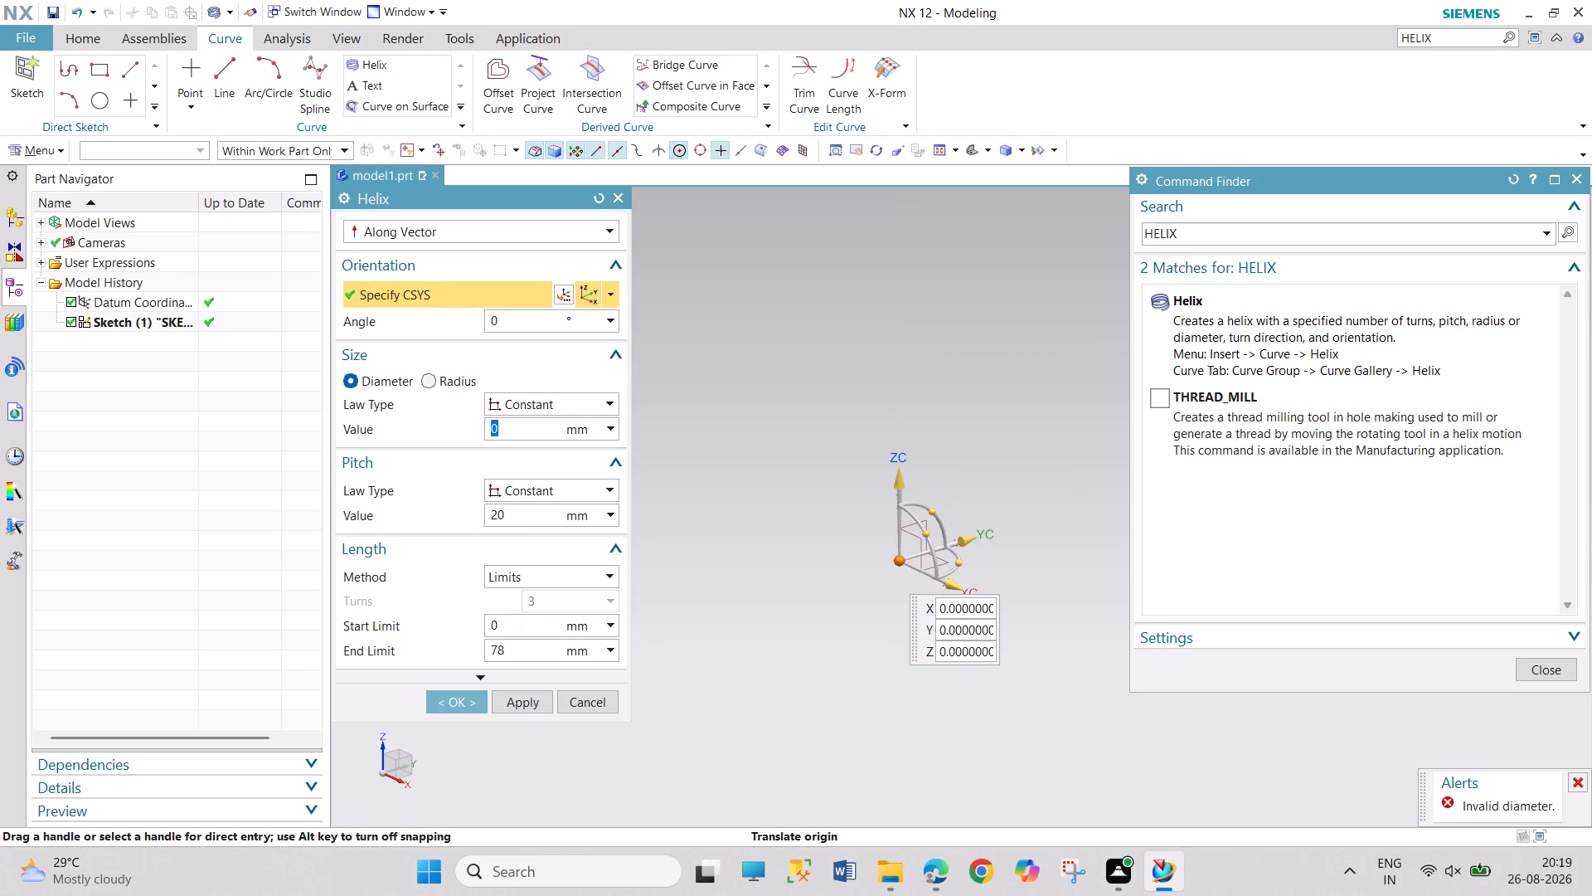
text(50)
key(Return)
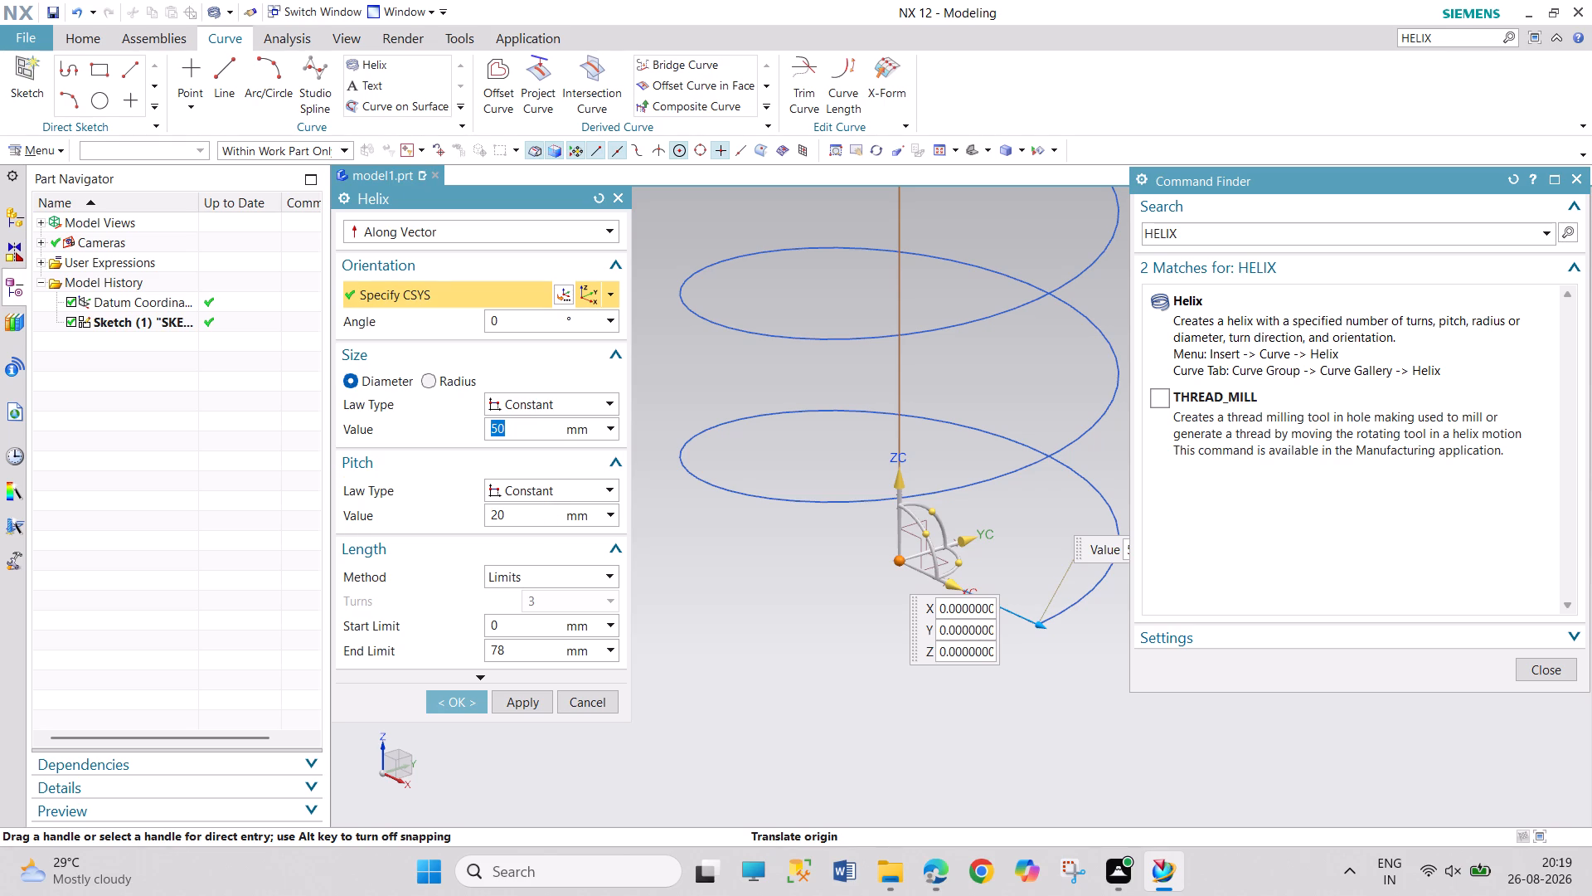
scroll(834, 498, down, 5)
scroll(835, 499, up, 1)
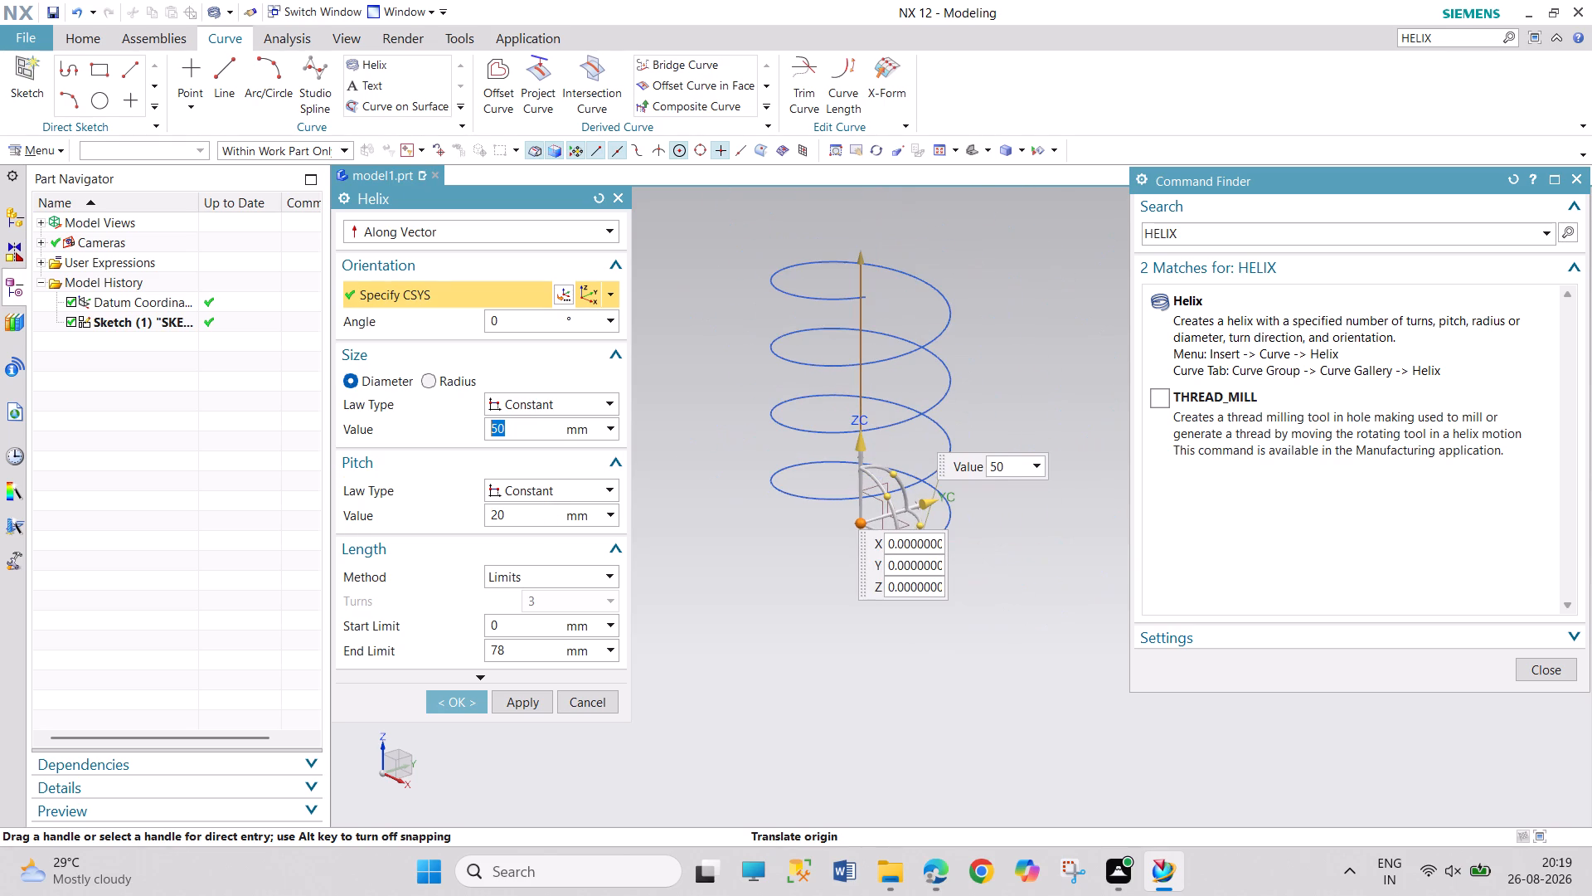
Try a constant helix pitch of 30 mm, and settle on 10 mm.
double_click(533, 519)
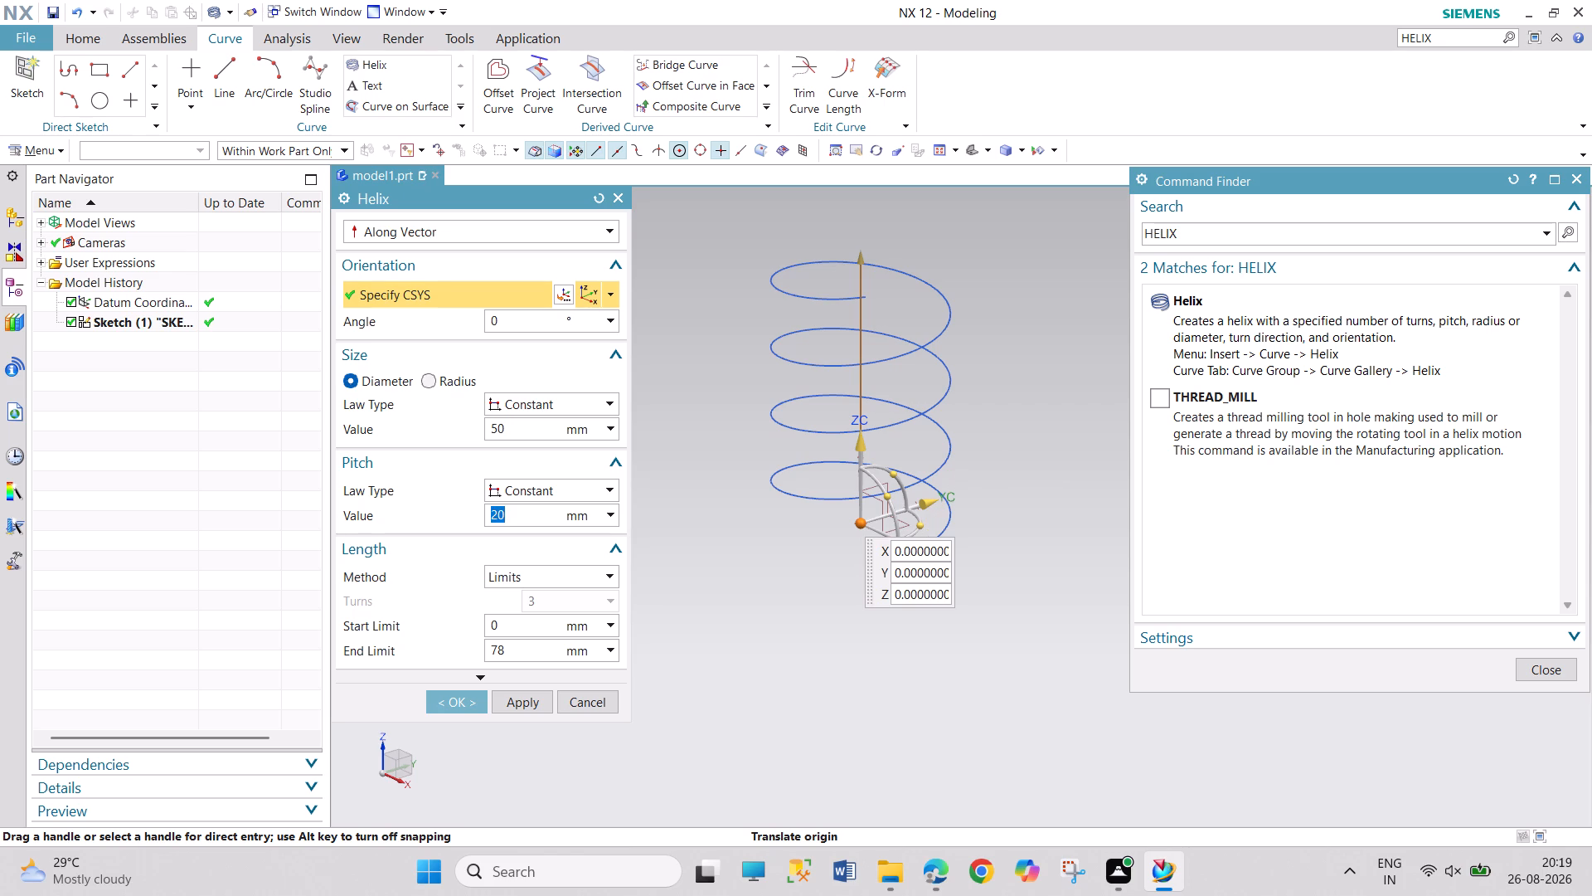
text(30)
key(Return)
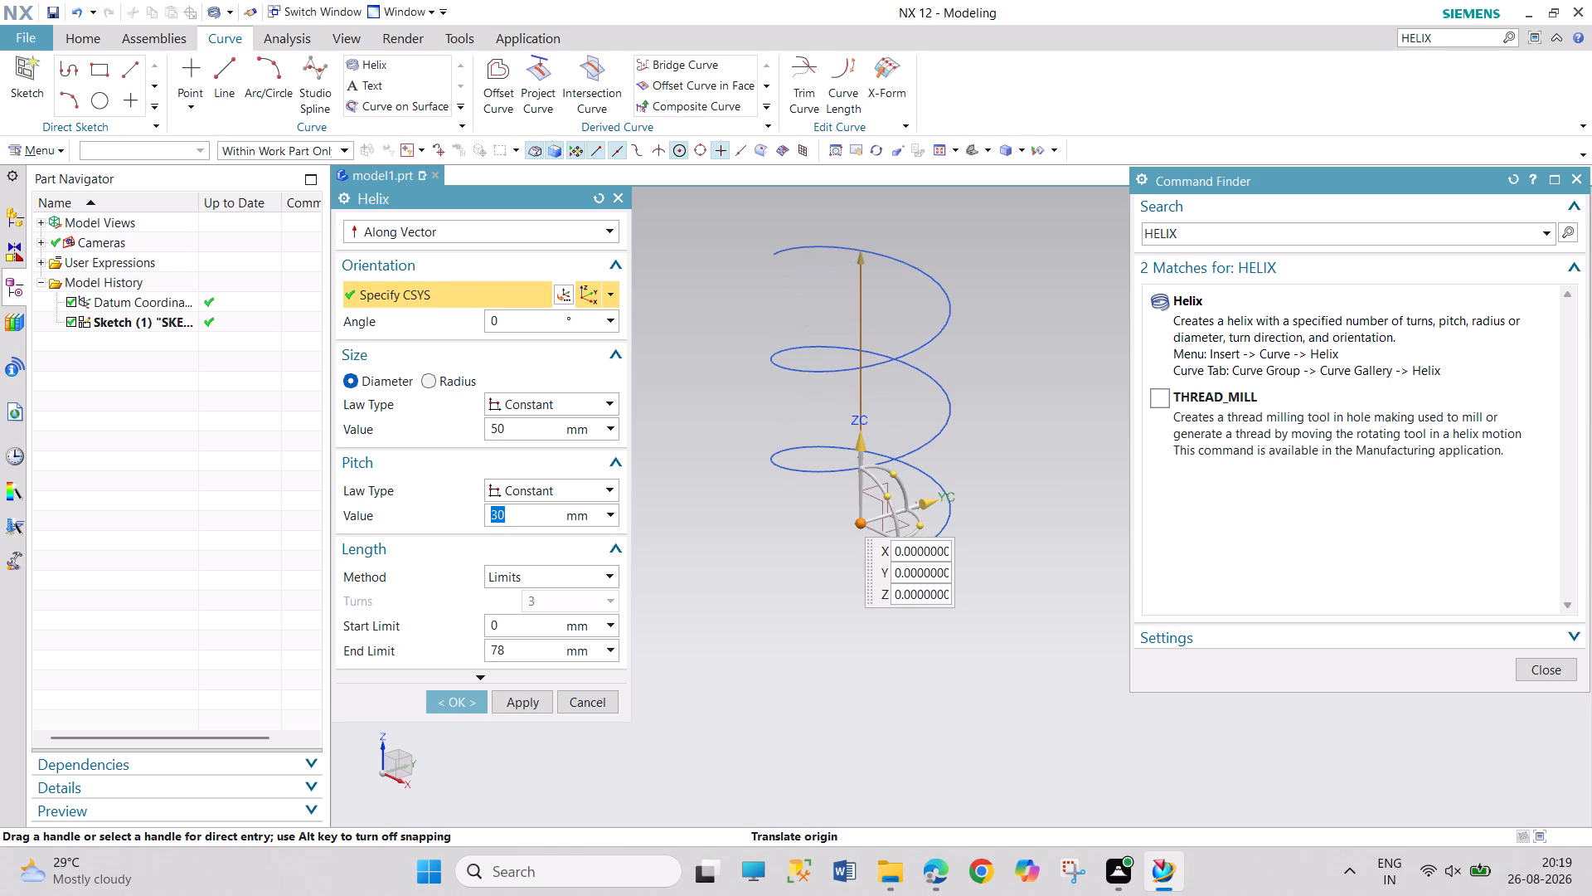
double_click(531, 513)
text(10)
key(Return)
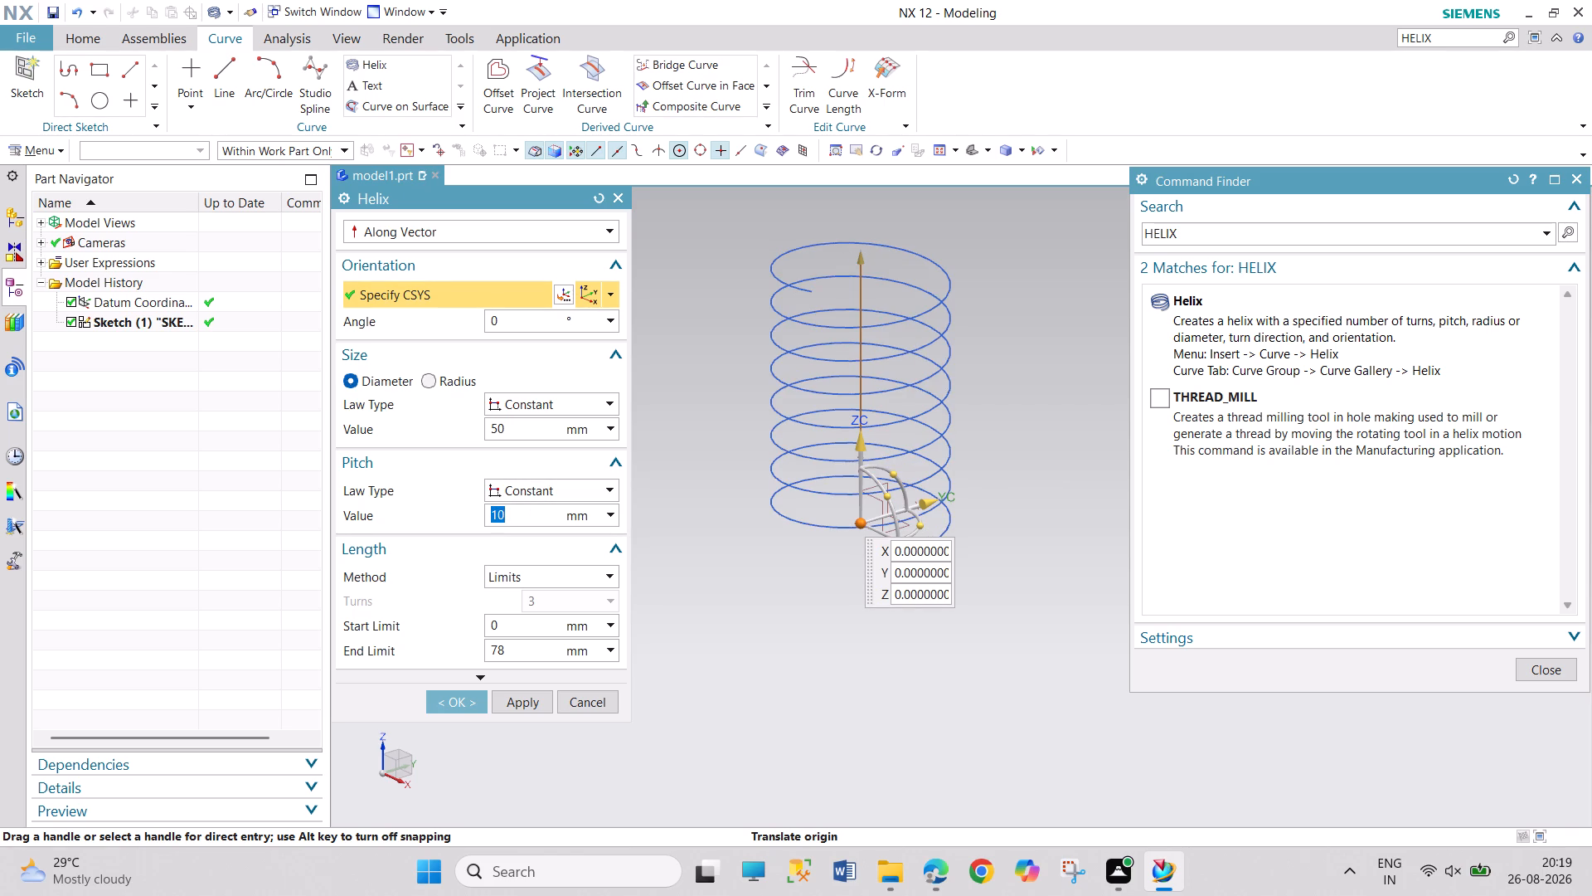
Set the helix end limit to 100 mm and create the helix.
click(1577, 177)
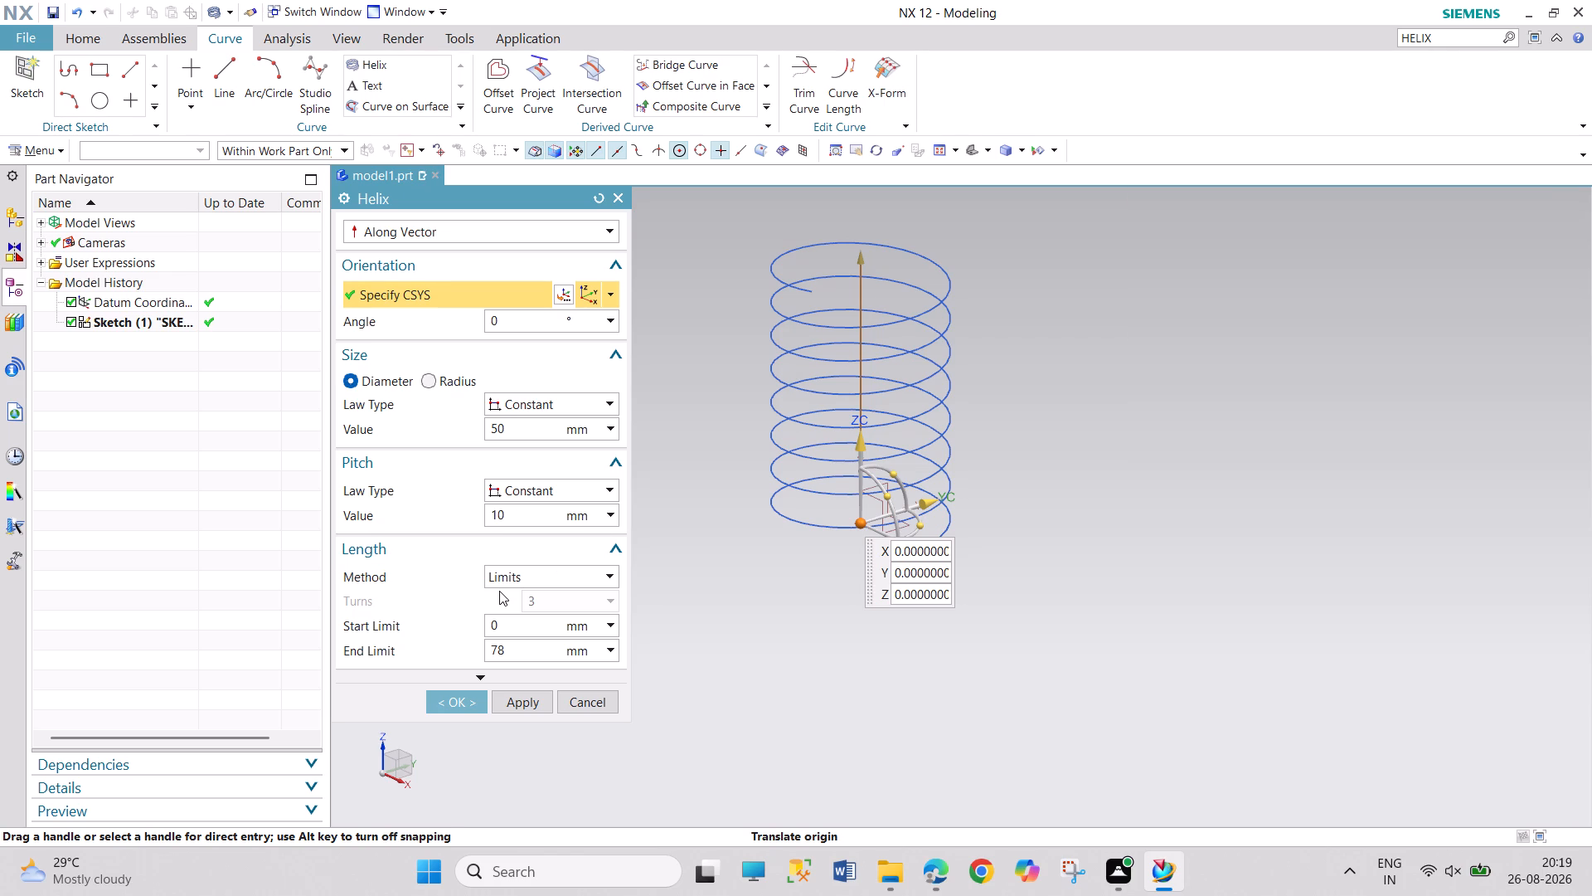
double_click(522, 650)
text(10)
key(0)
key(Return)
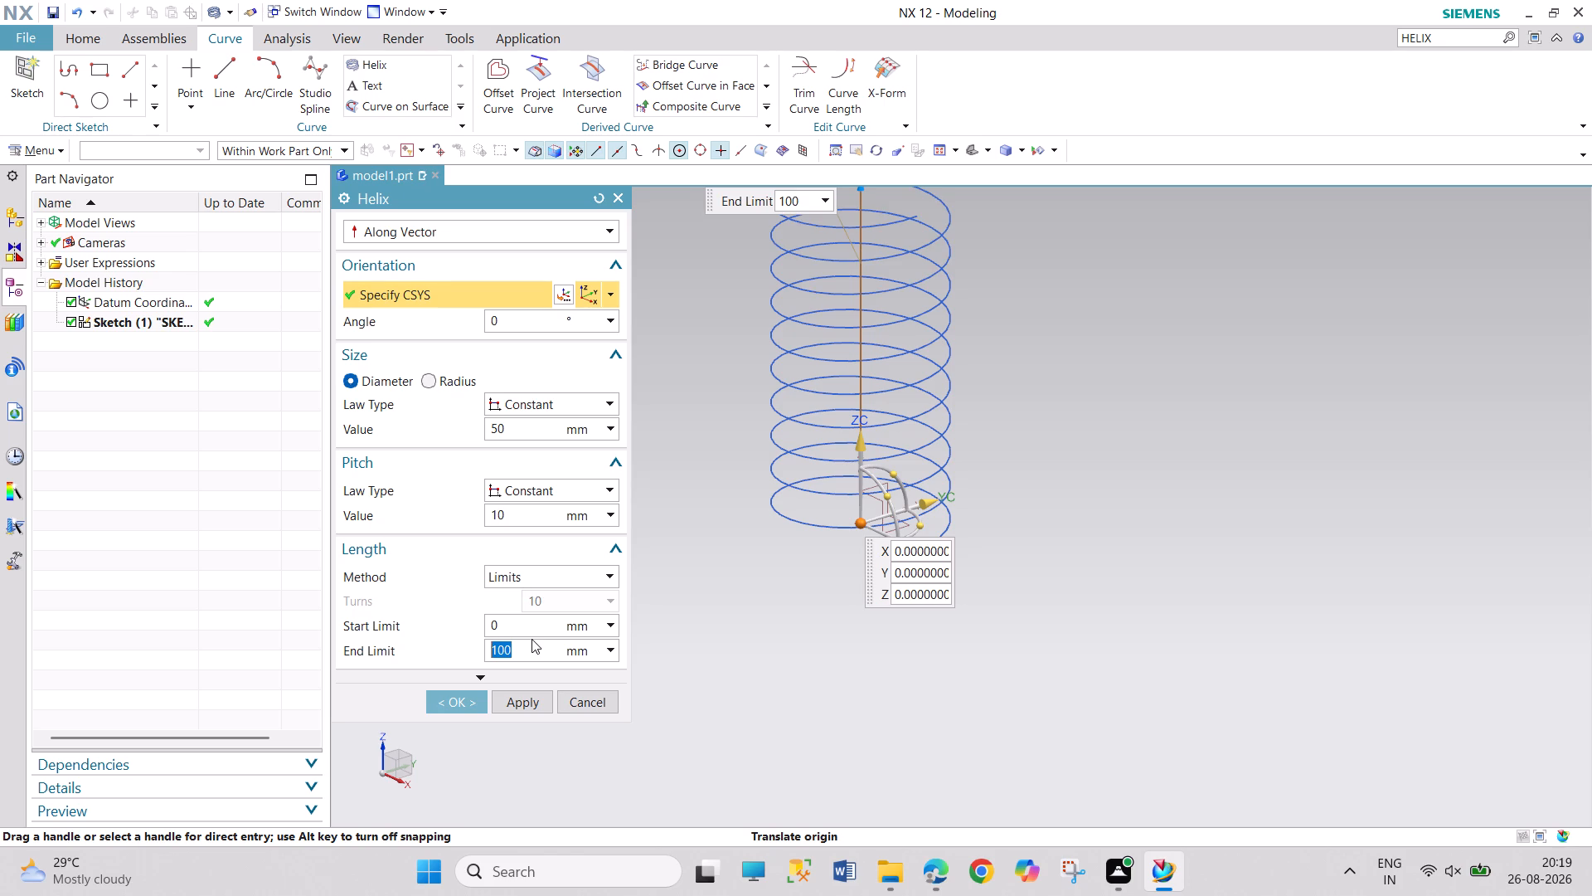
click(454, 704)
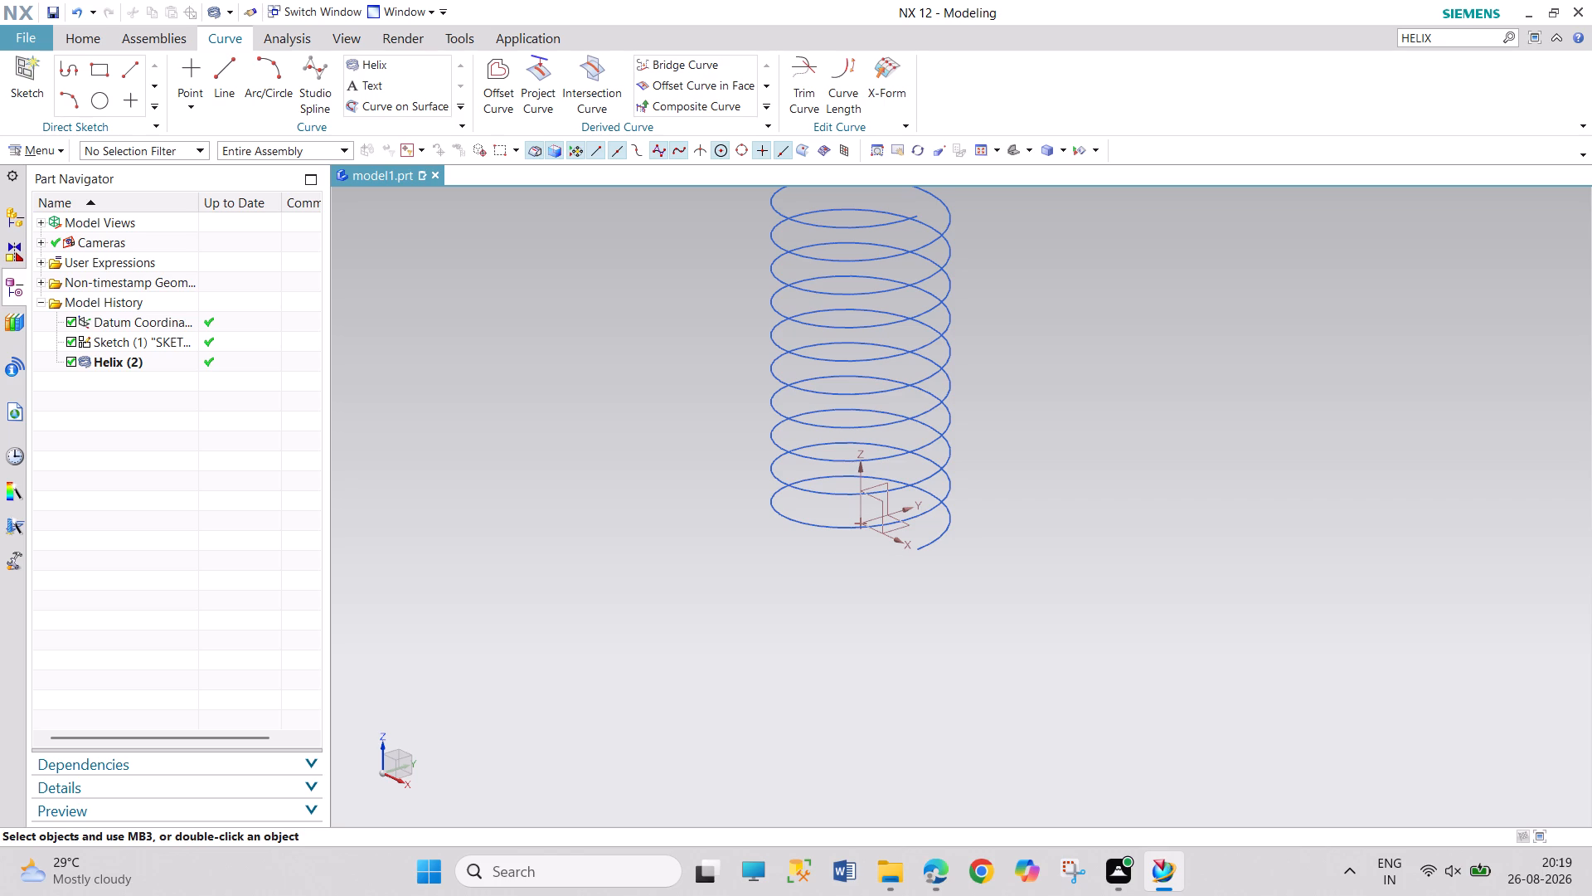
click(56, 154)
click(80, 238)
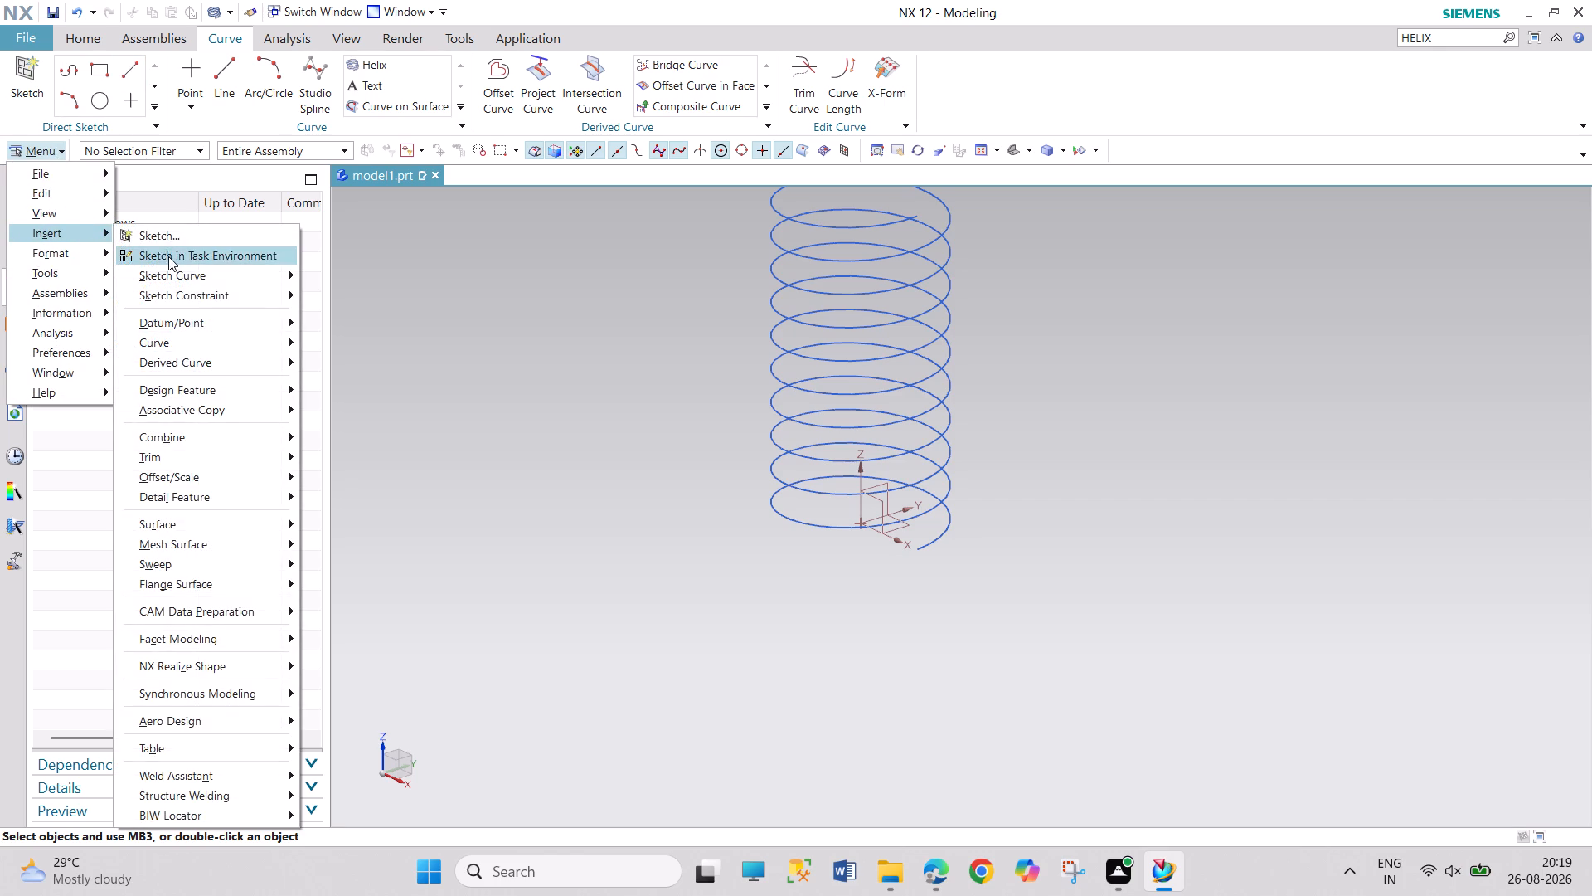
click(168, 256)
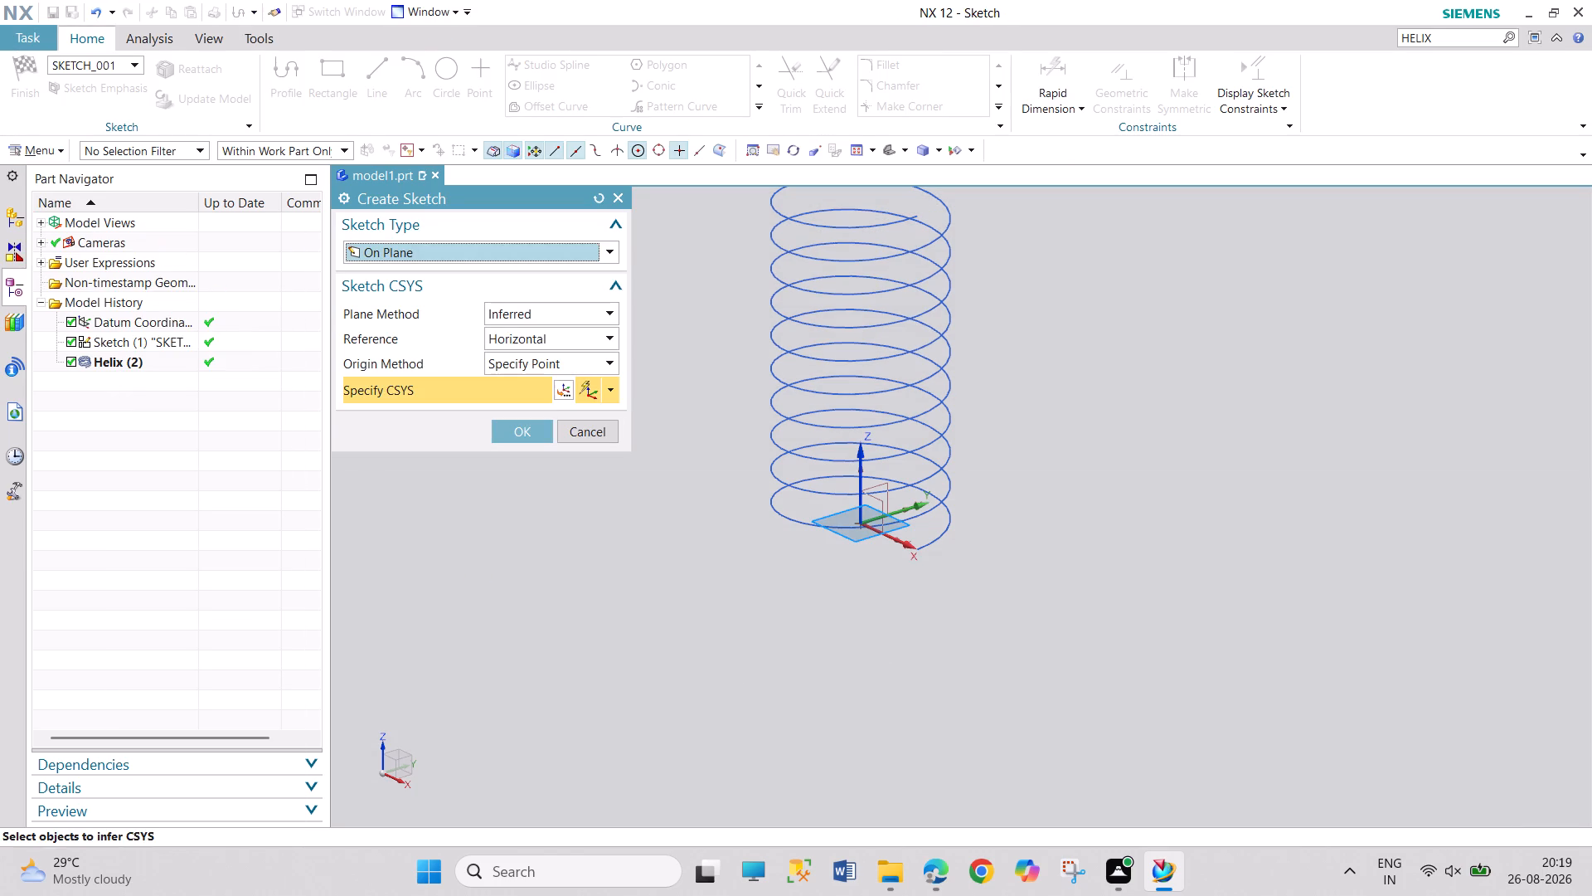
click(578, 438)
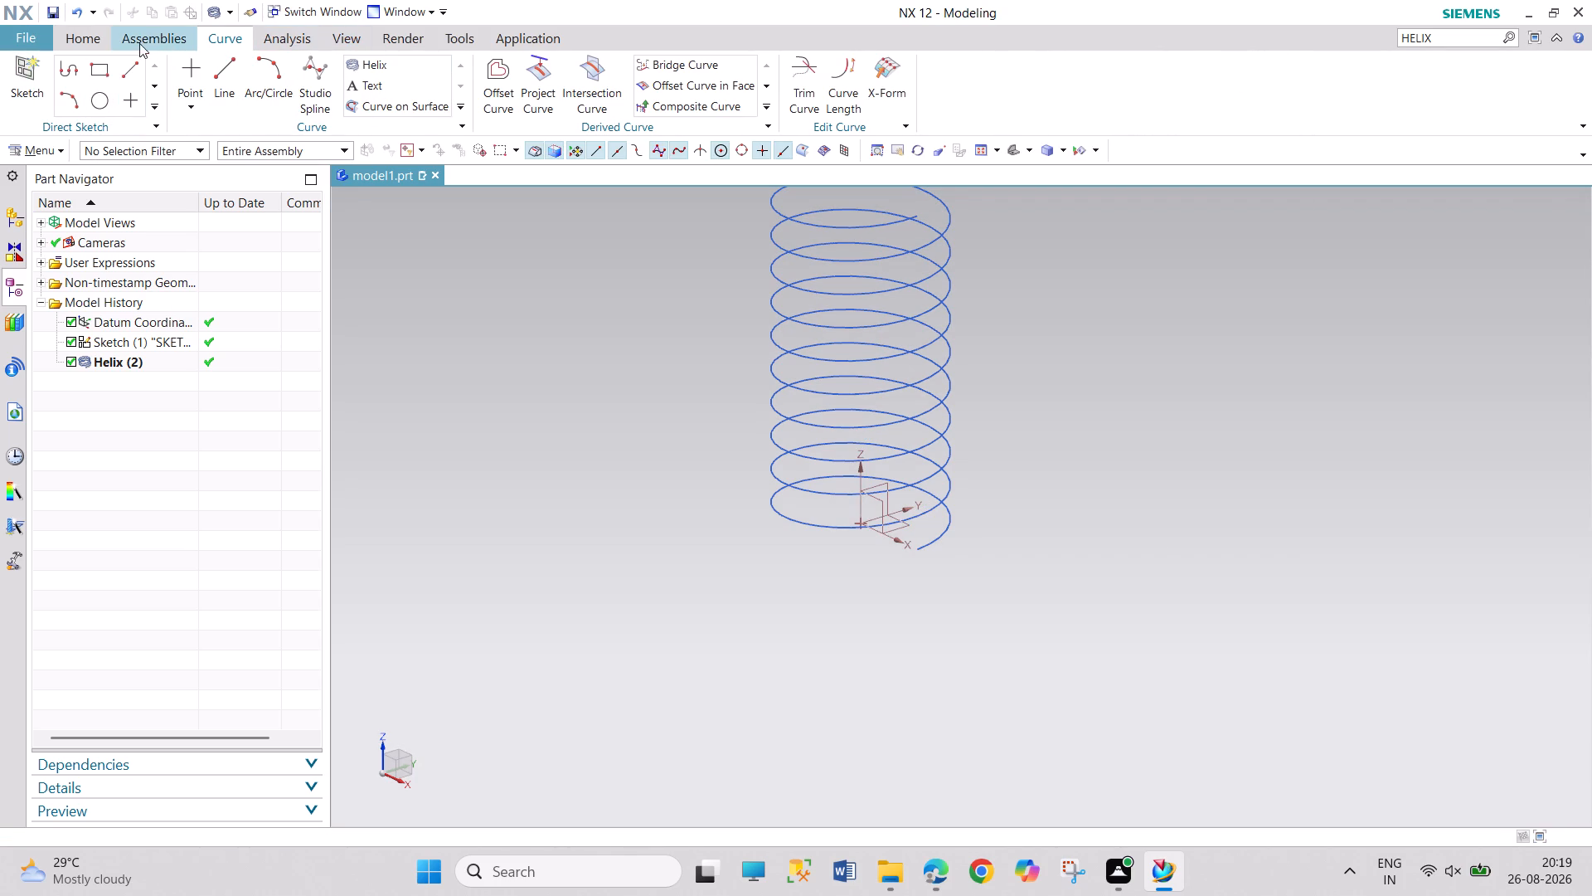
Create an inferred datum plane at the lower end point of the helix.
click(99, 40)
click(183, 77)
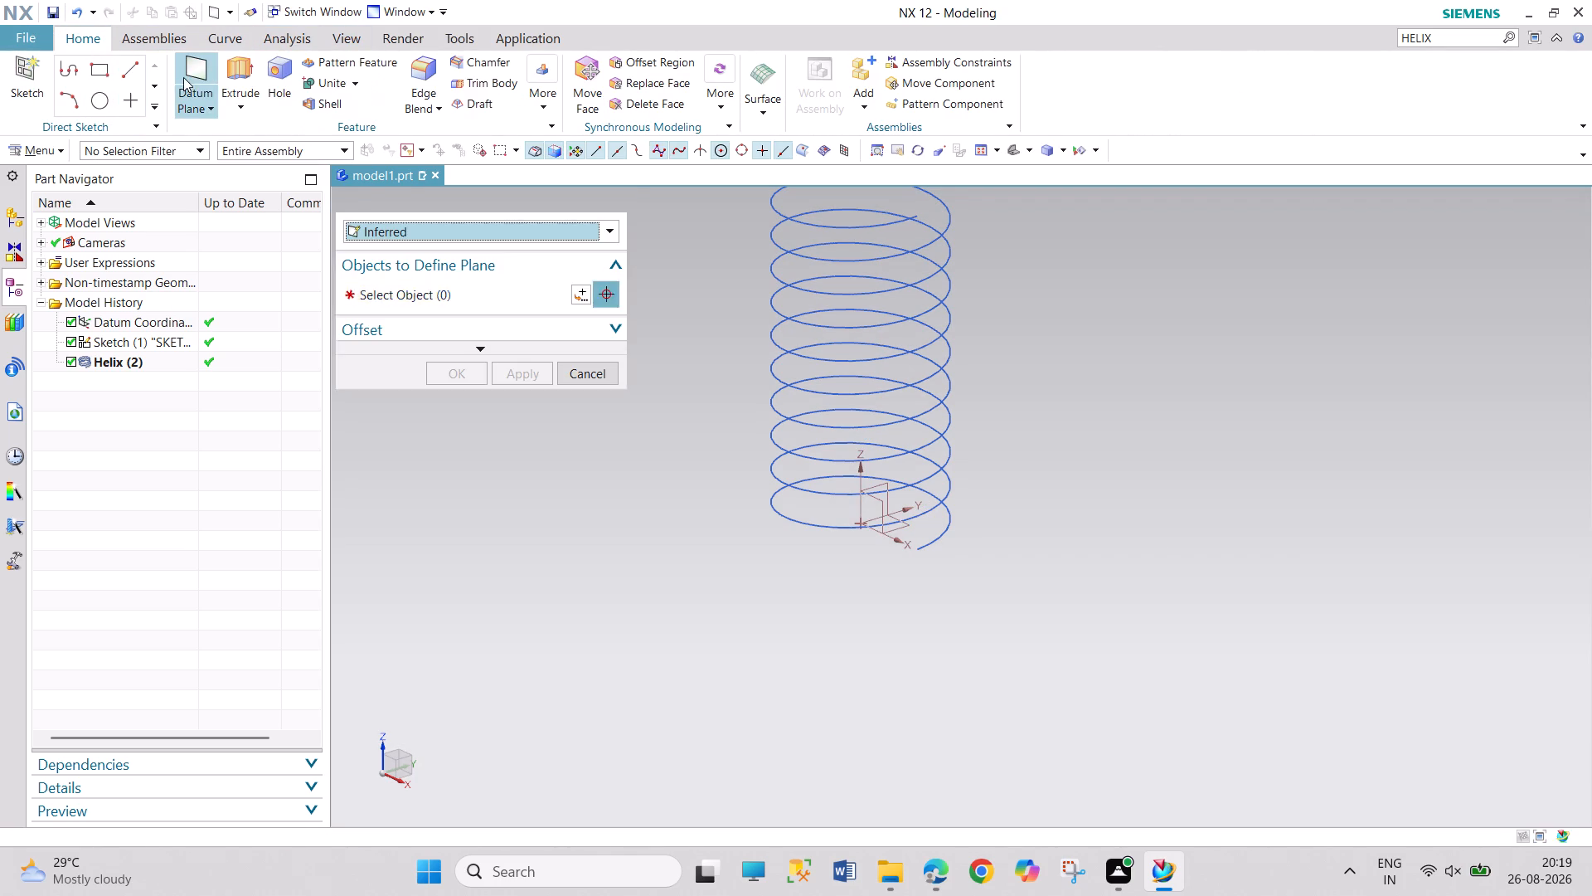
click(921, 550)
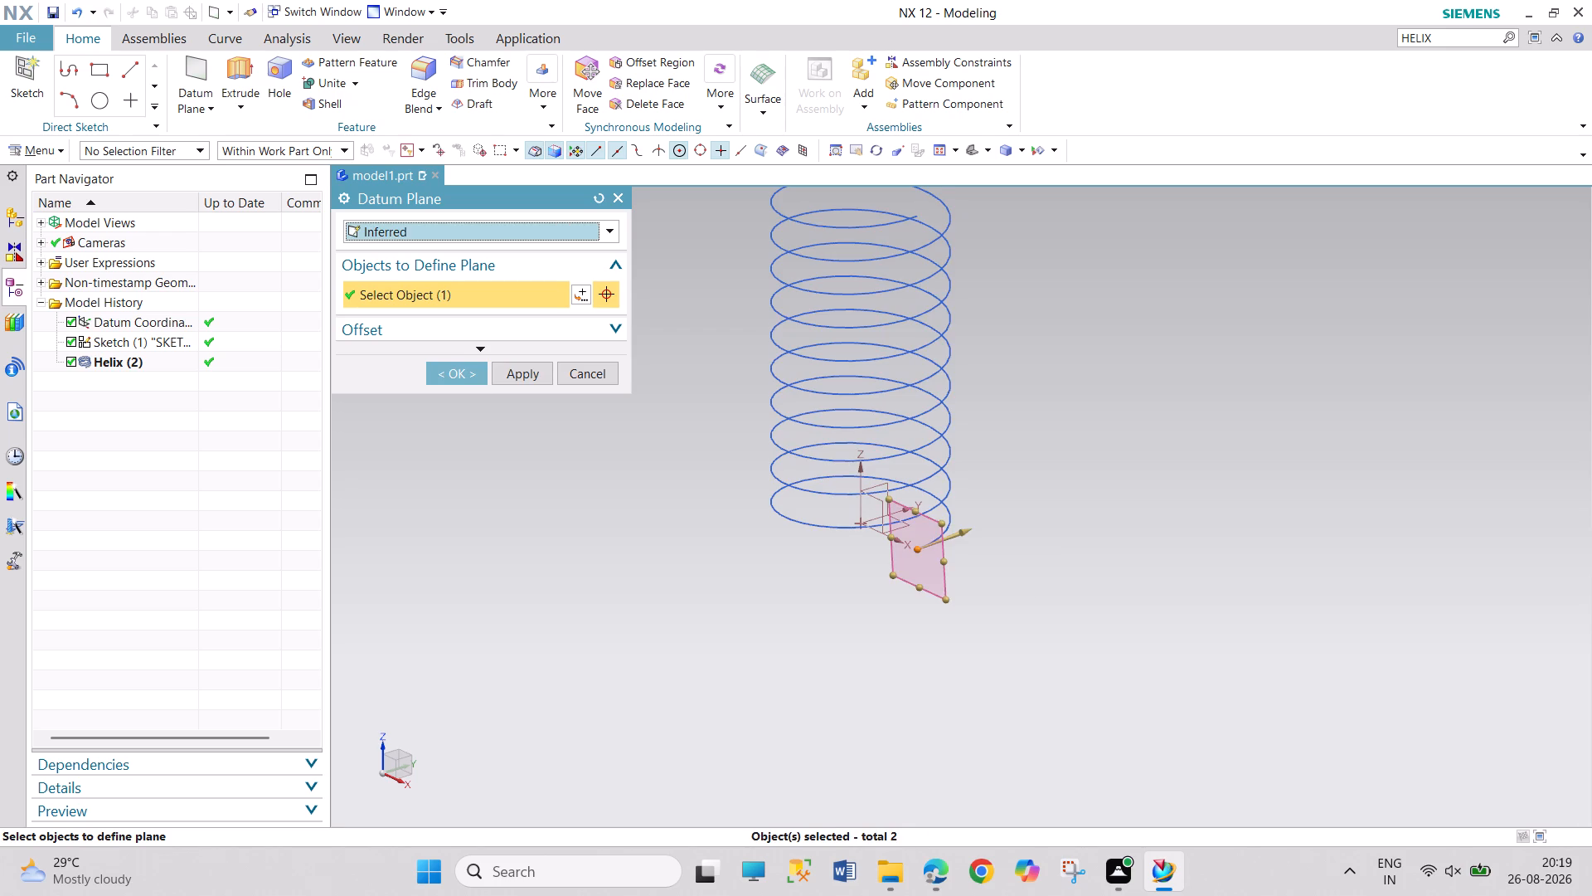
click(436, 367)
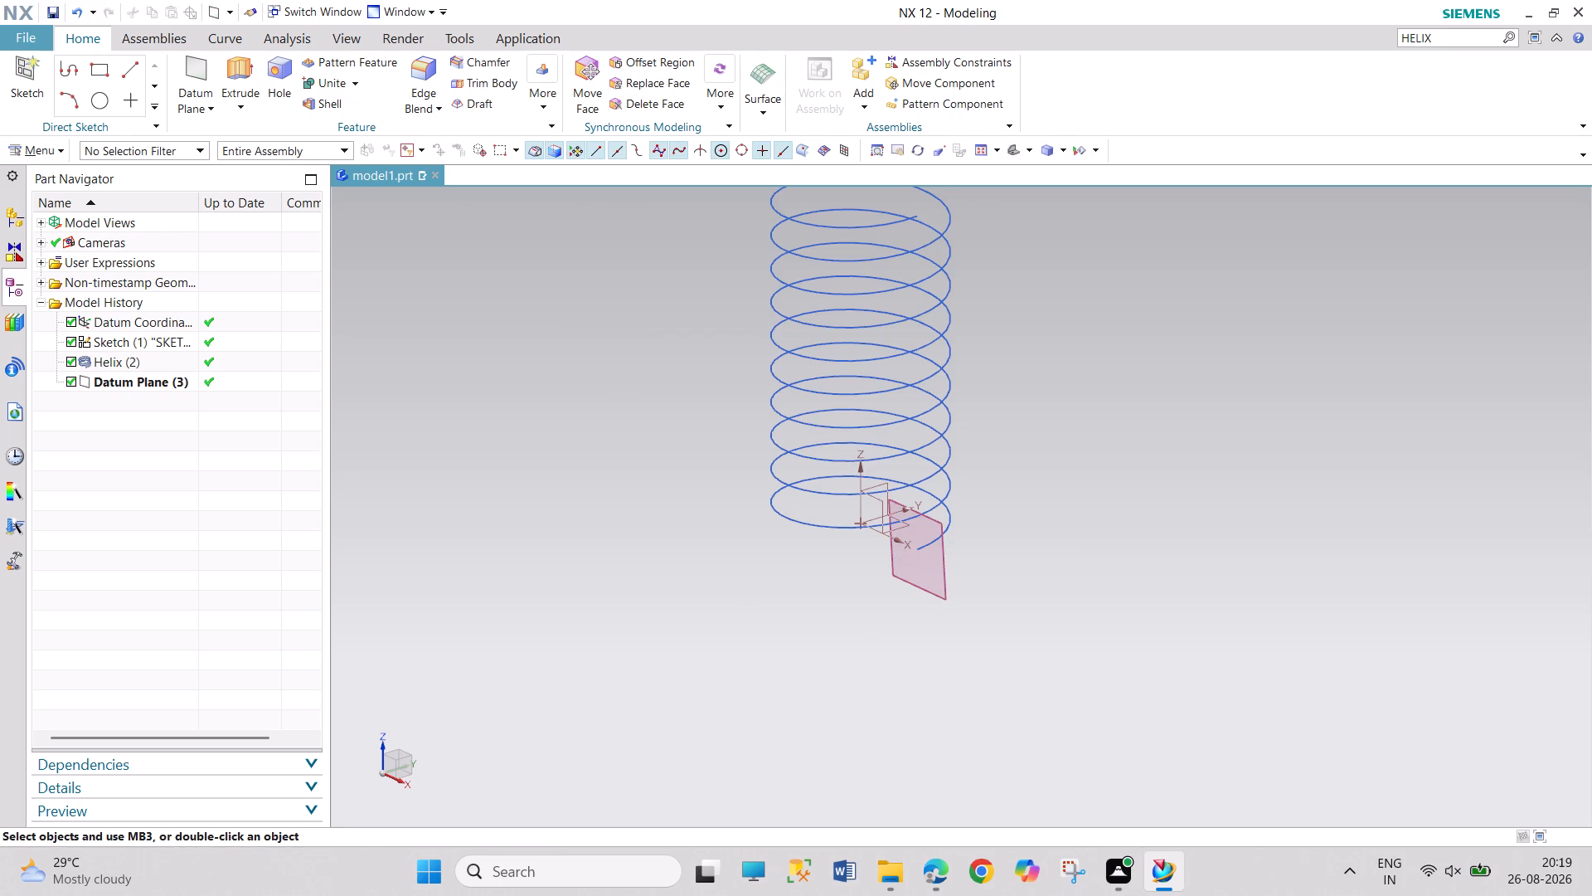
Create a new task-environment sketch on the datum plane at the helix's lower end.
click(55, 153)
click(73, 228)
click(179, 255)
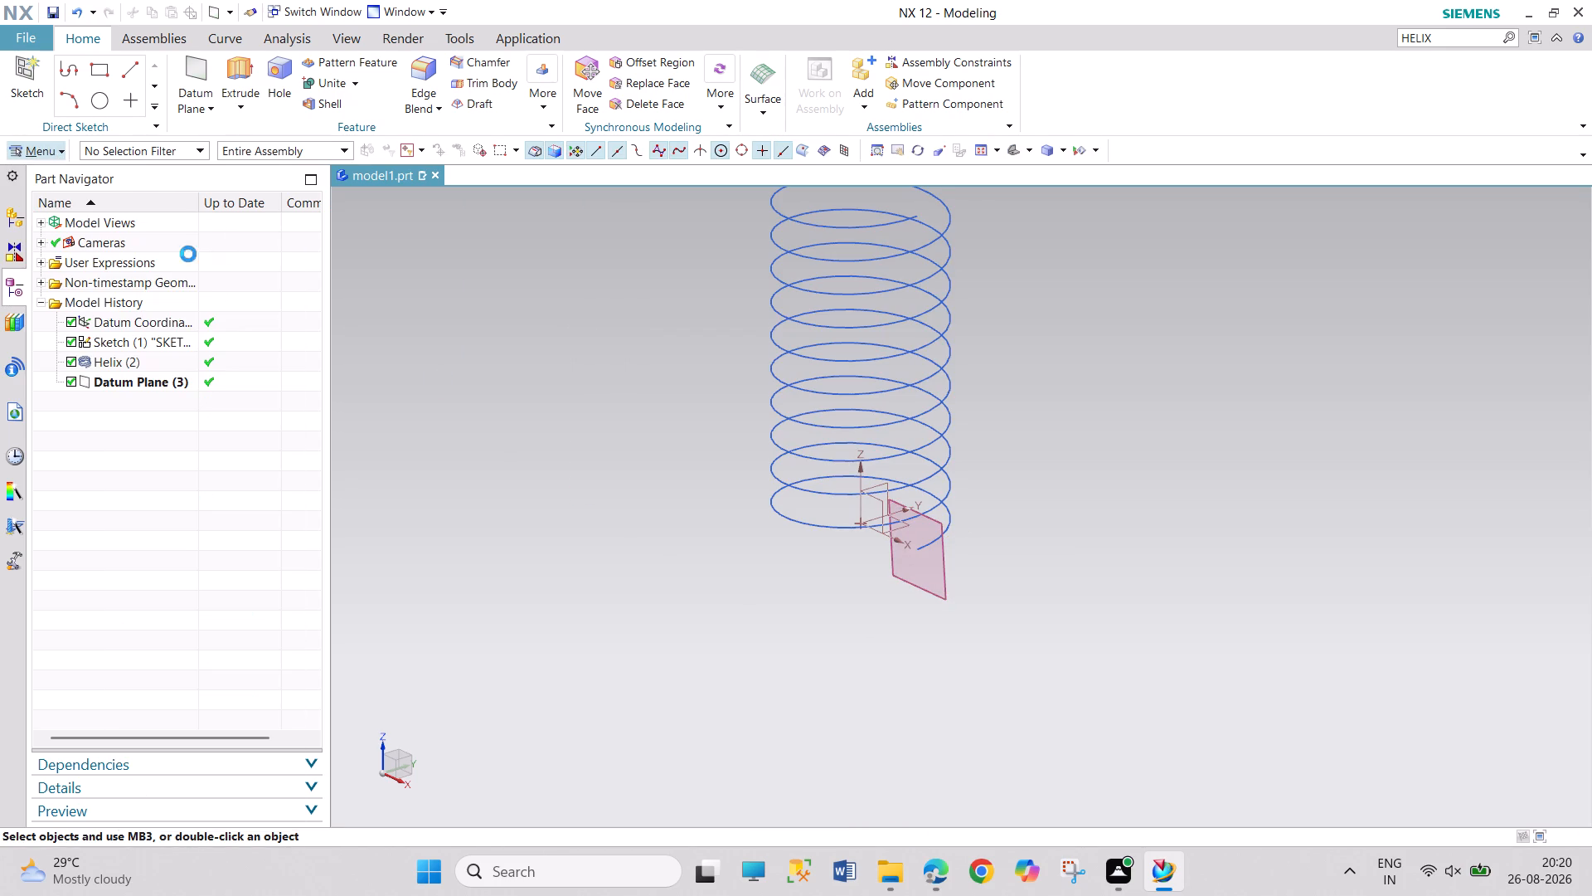
click(947, 587)
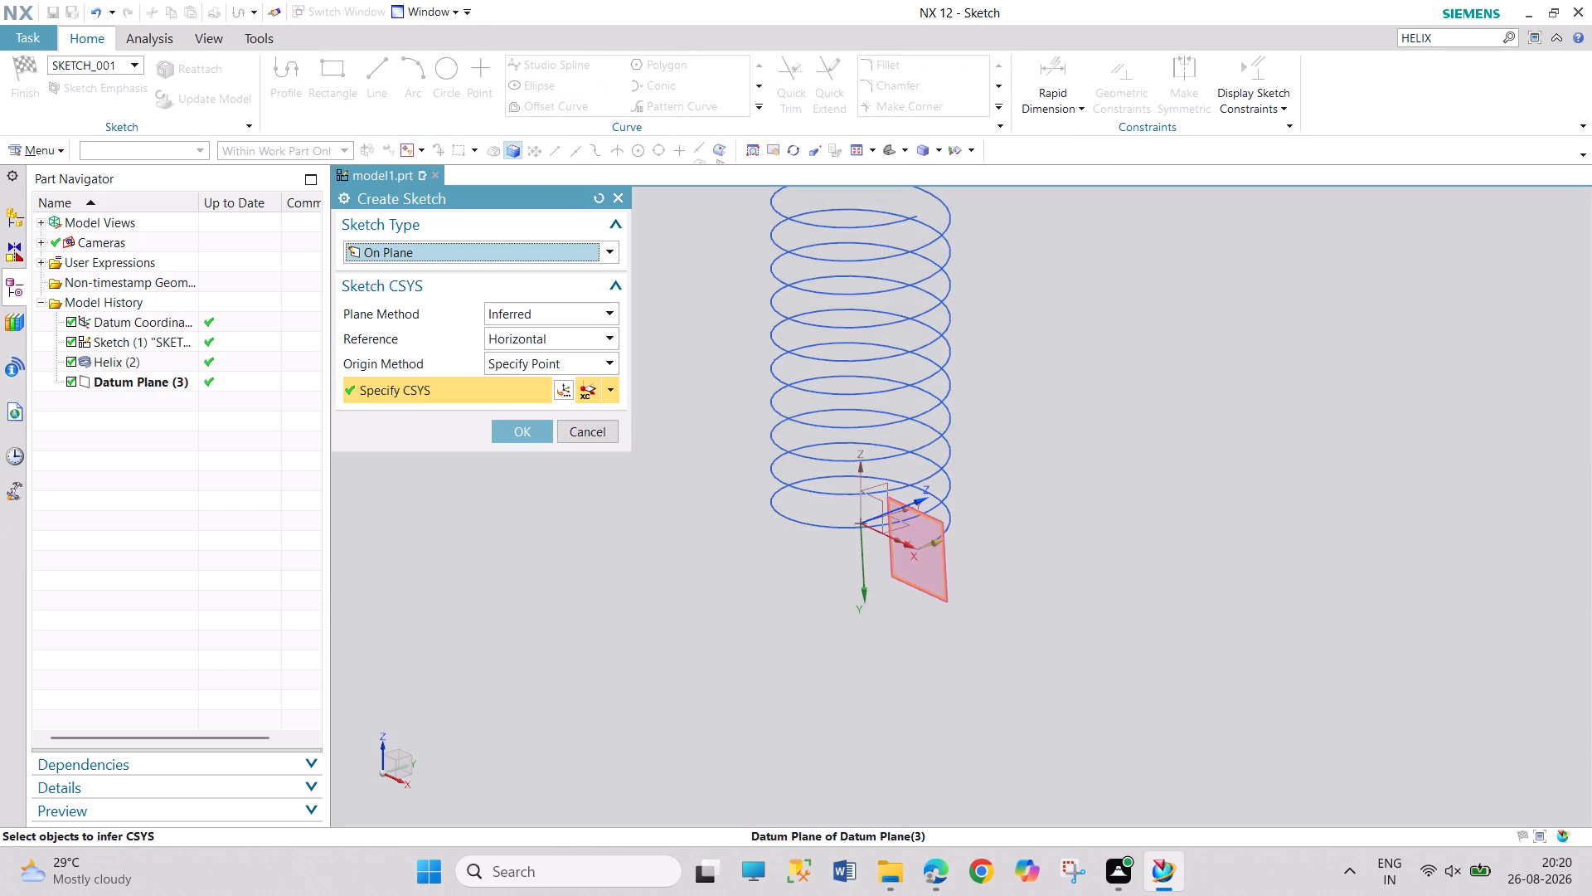
click(510, 431)
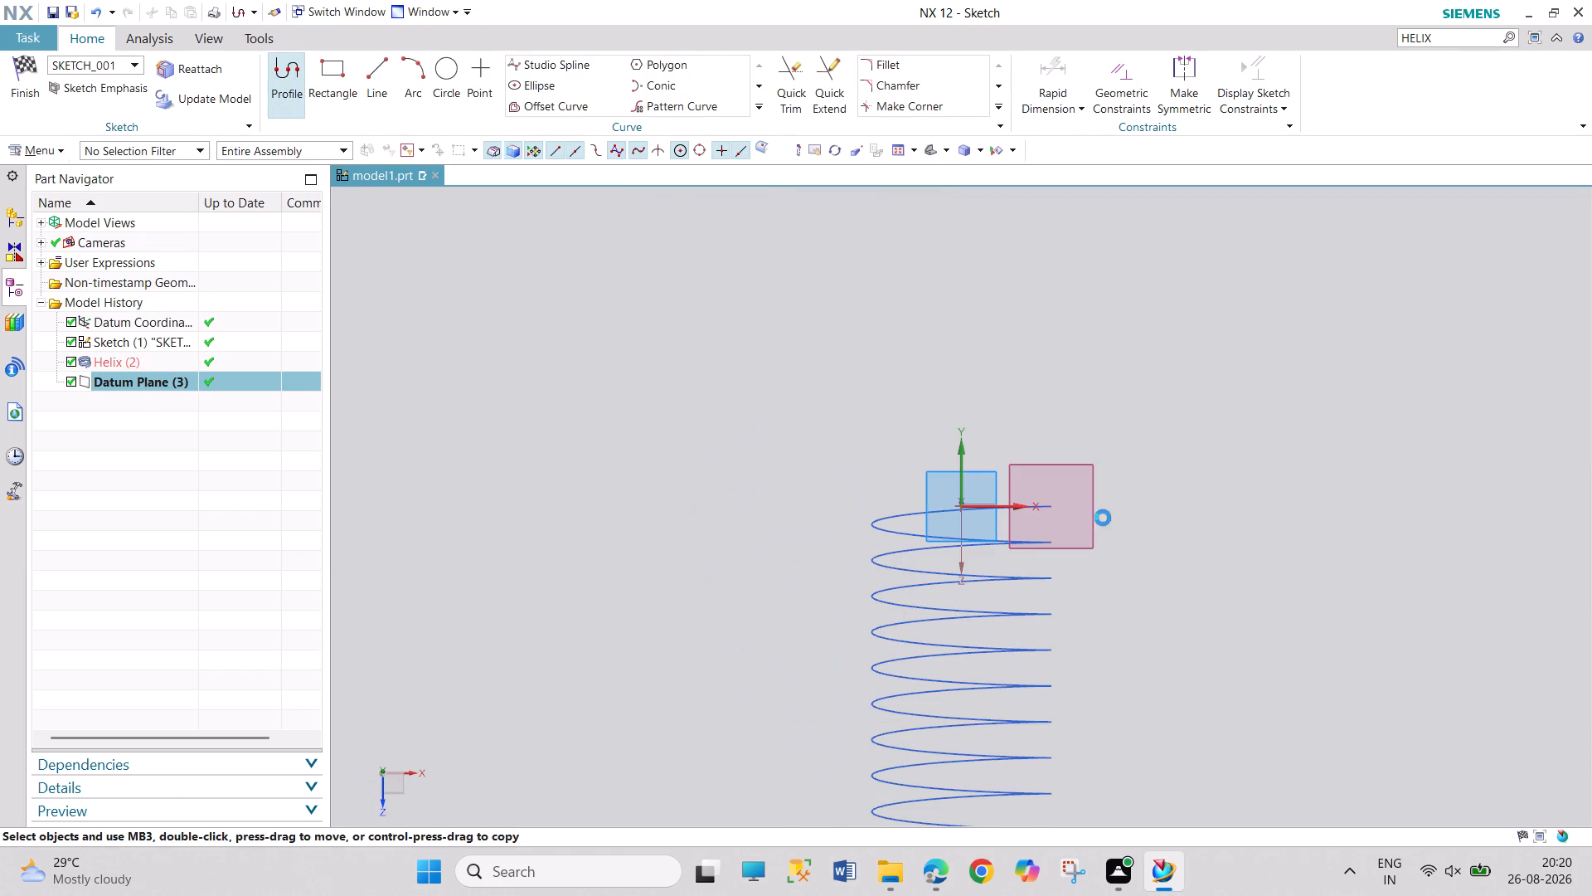
Sketch a 5 mm diameter circle centred on the helix's end point and finish the sketch.
scroll(1051, 514, up, 7)
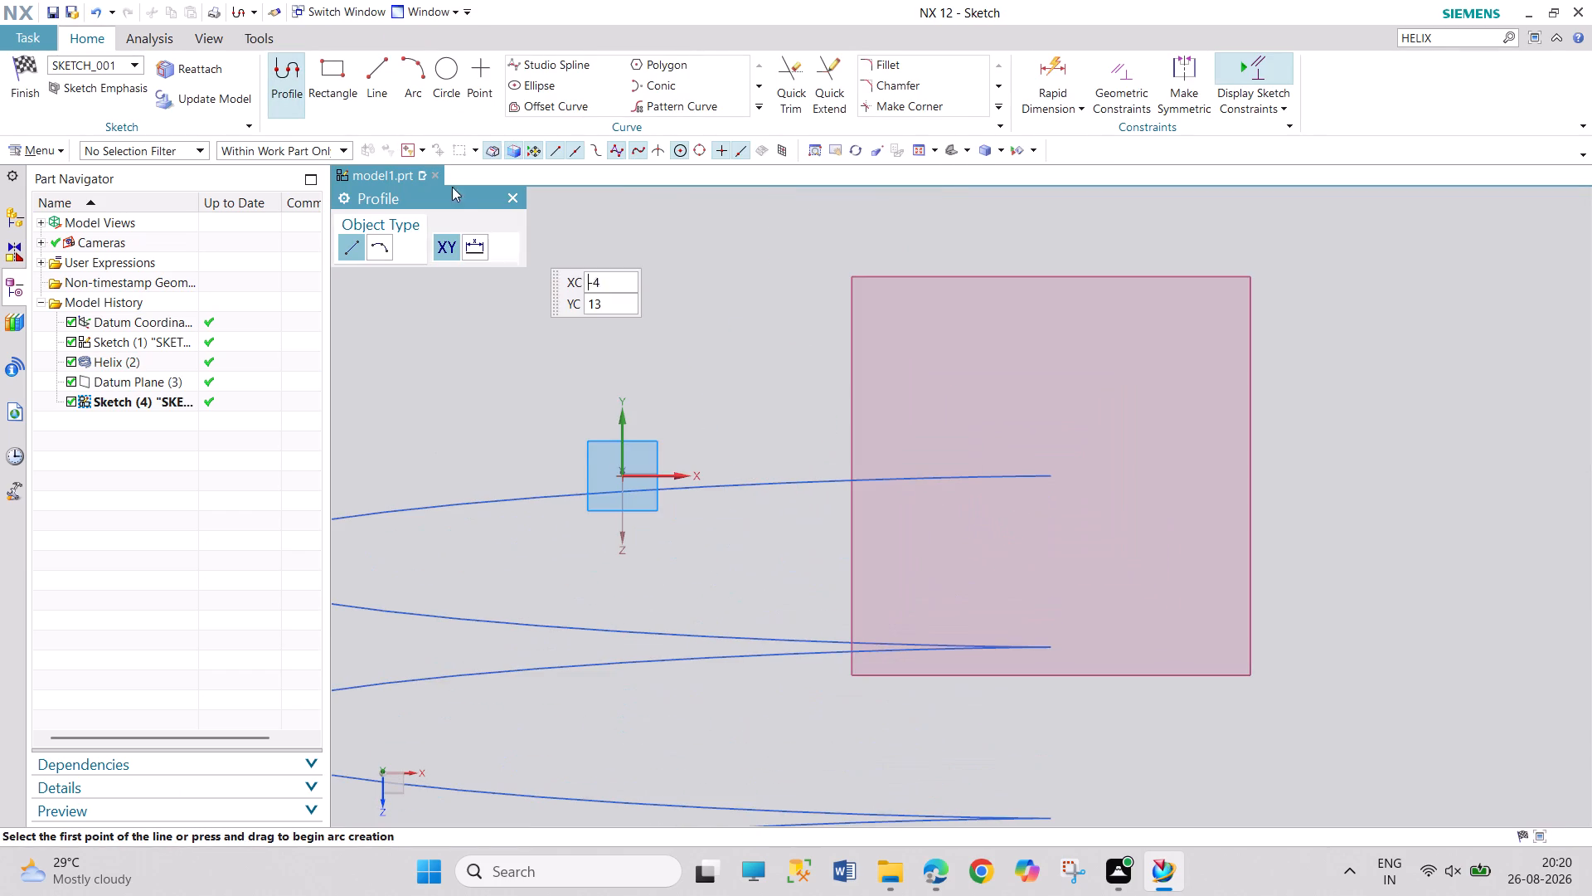
click(455, 88)
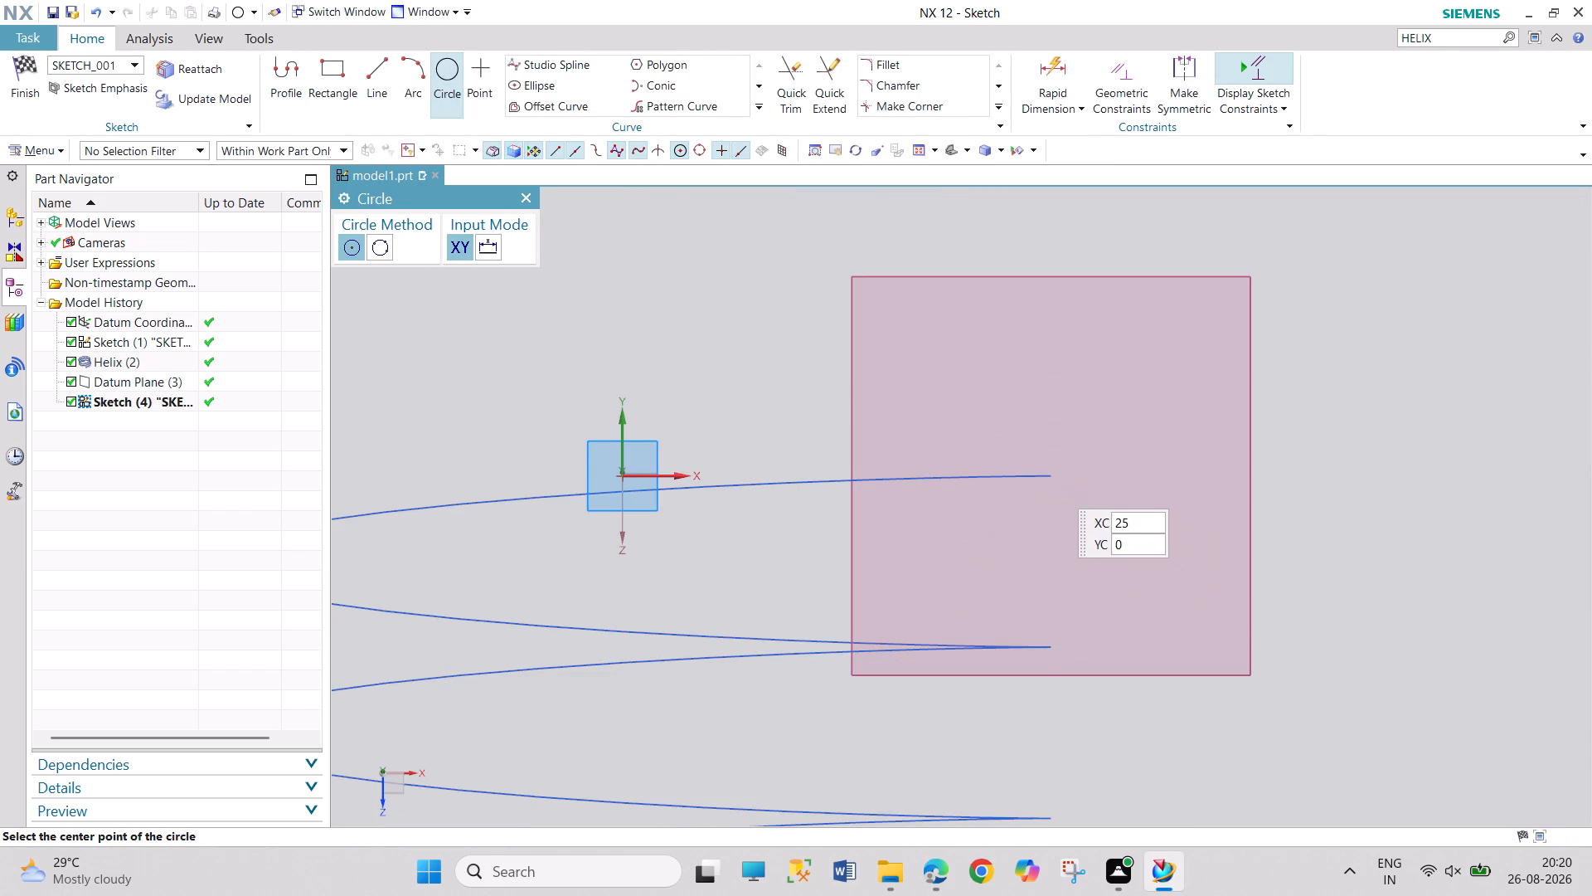
click(1051, 474)
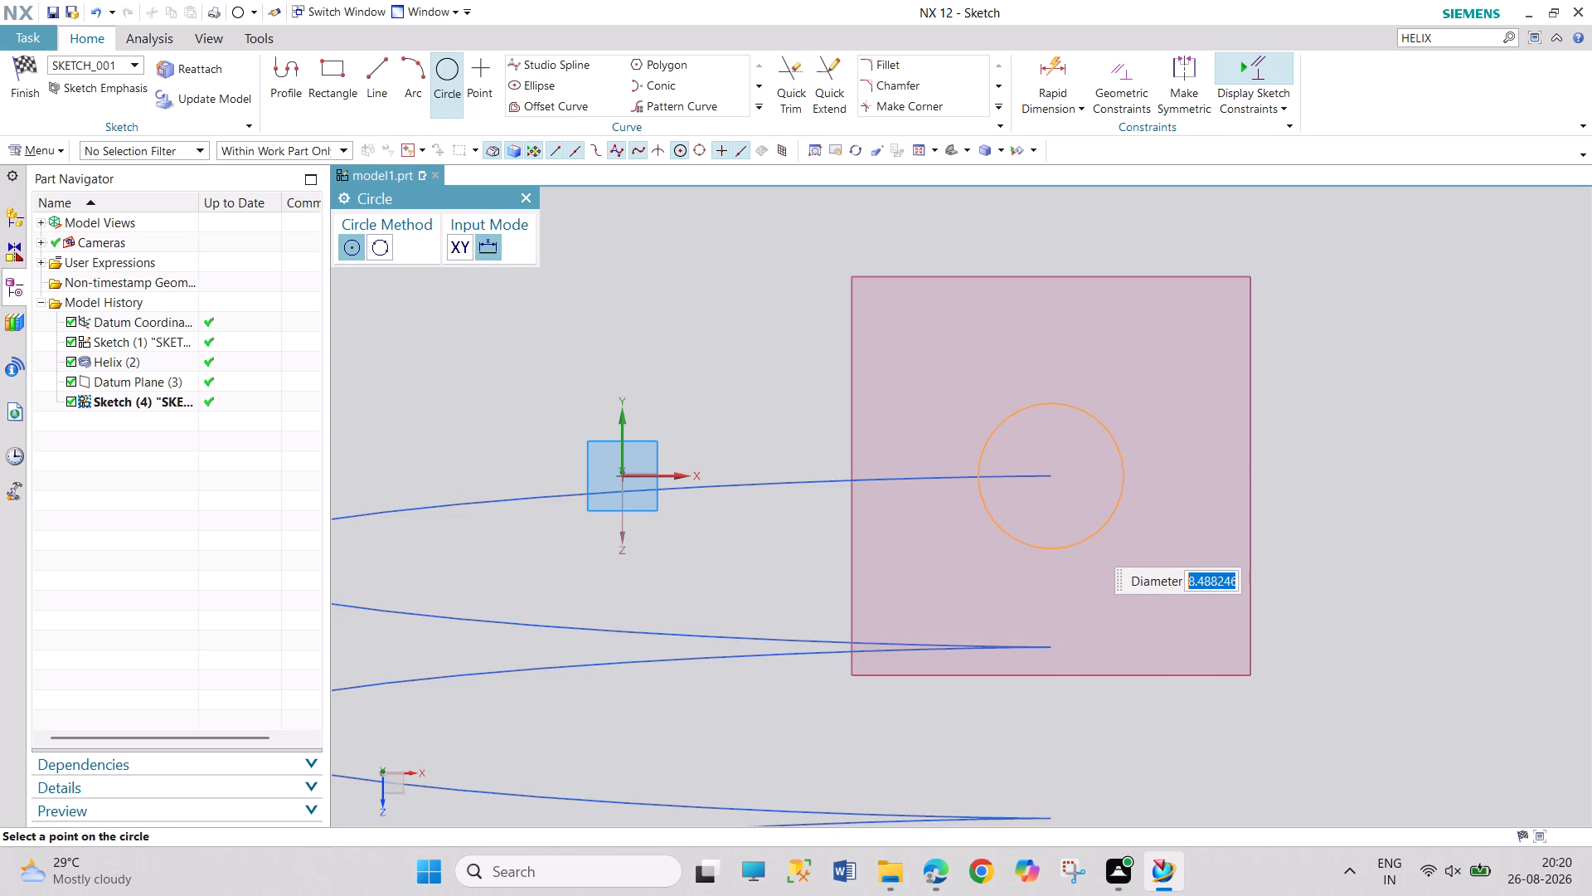
key(5)
key(Return)
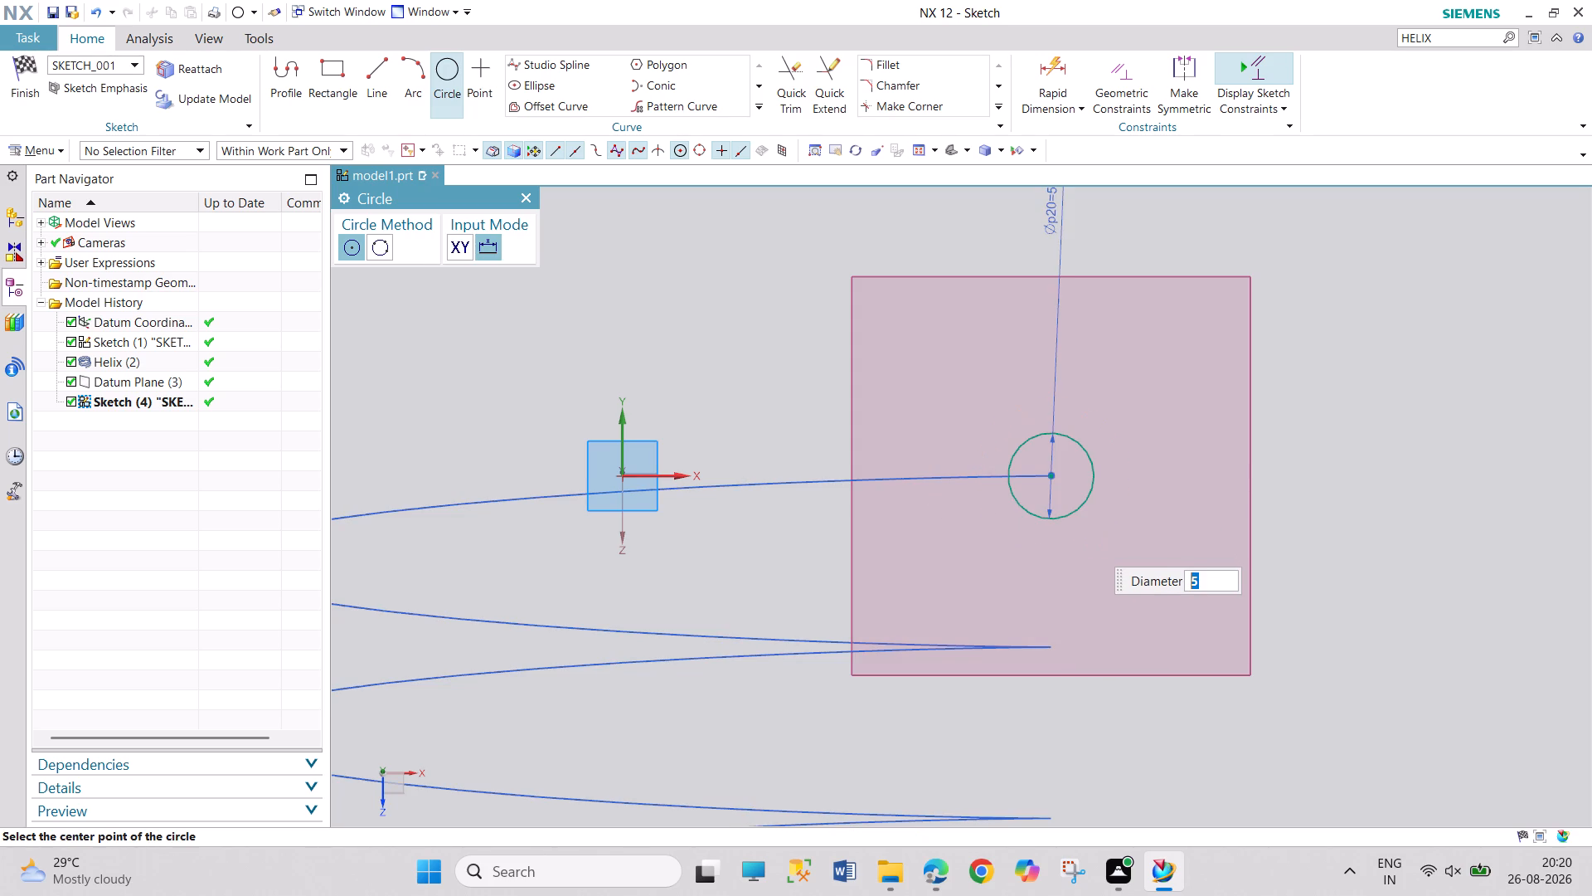
click(524, 197)
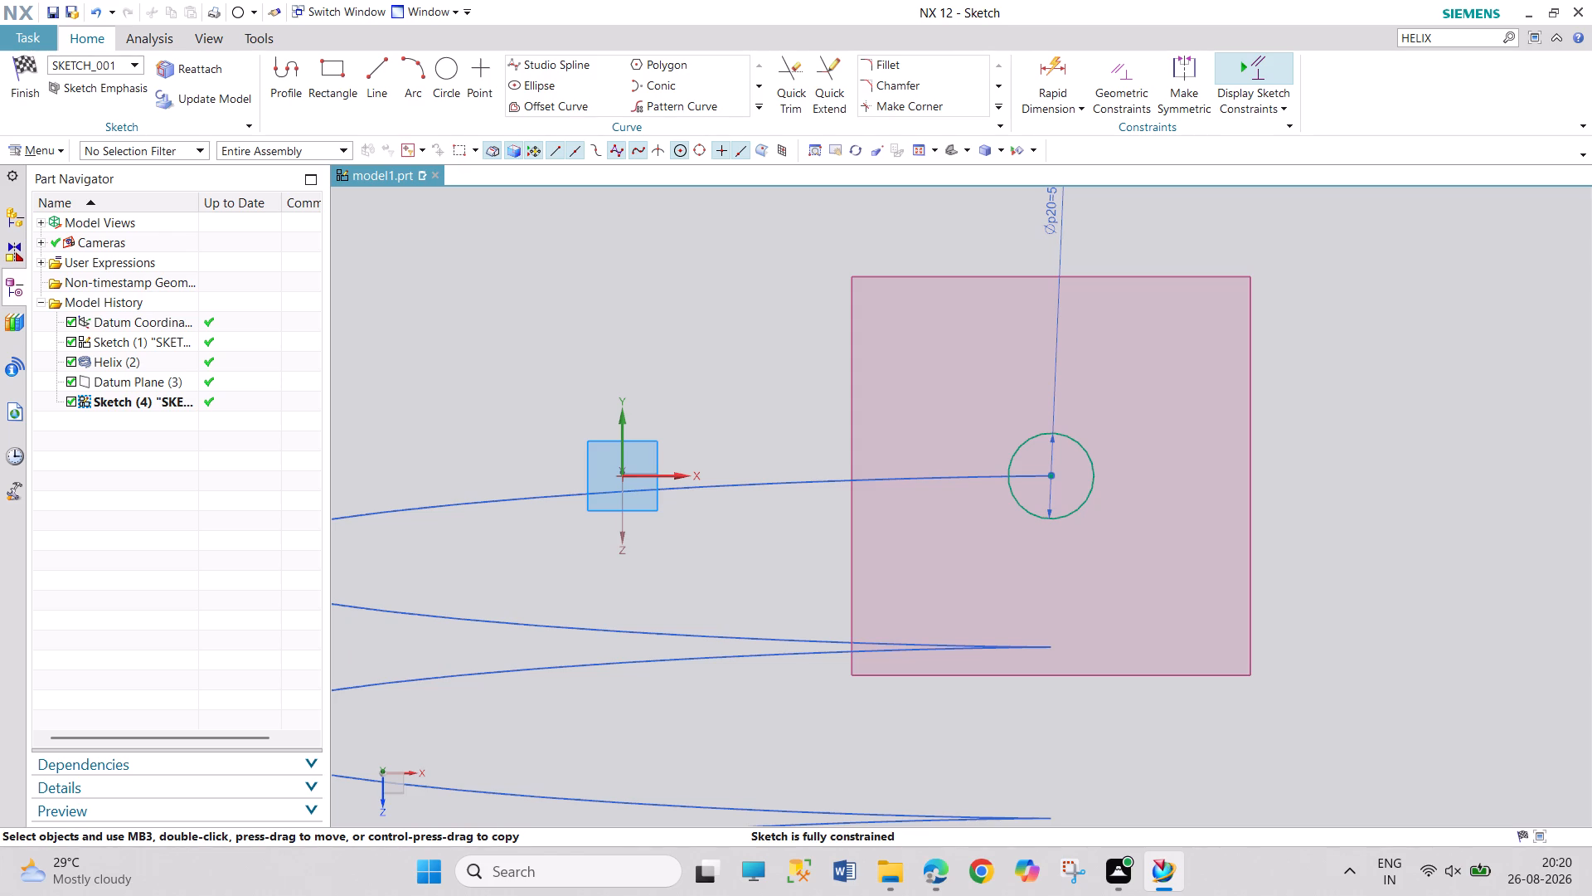
right_click(1194, 607)
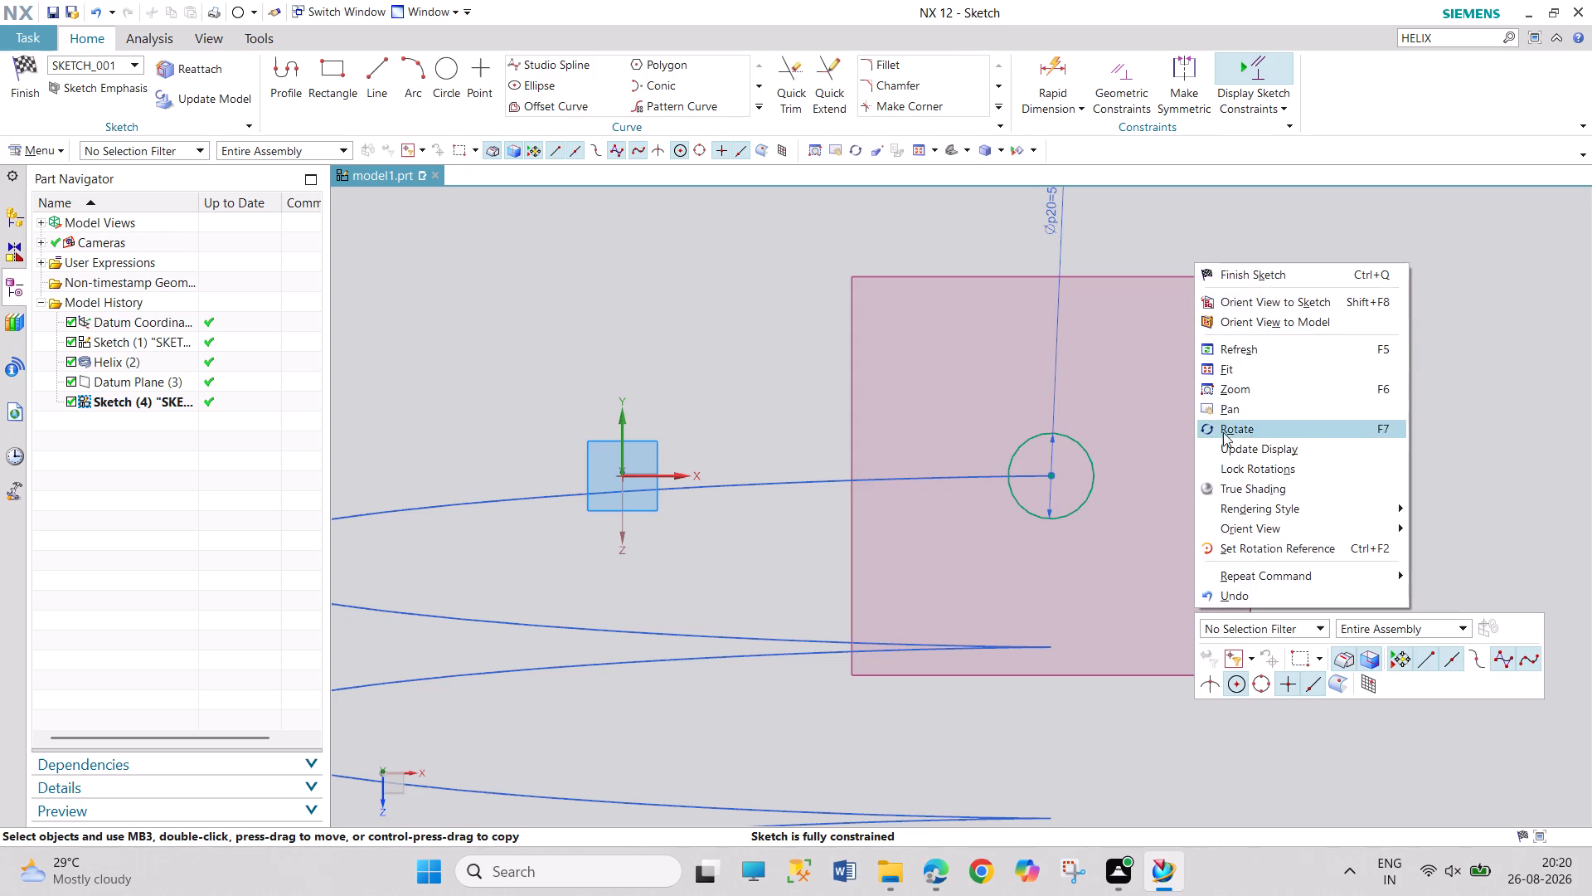
click(782, 280)
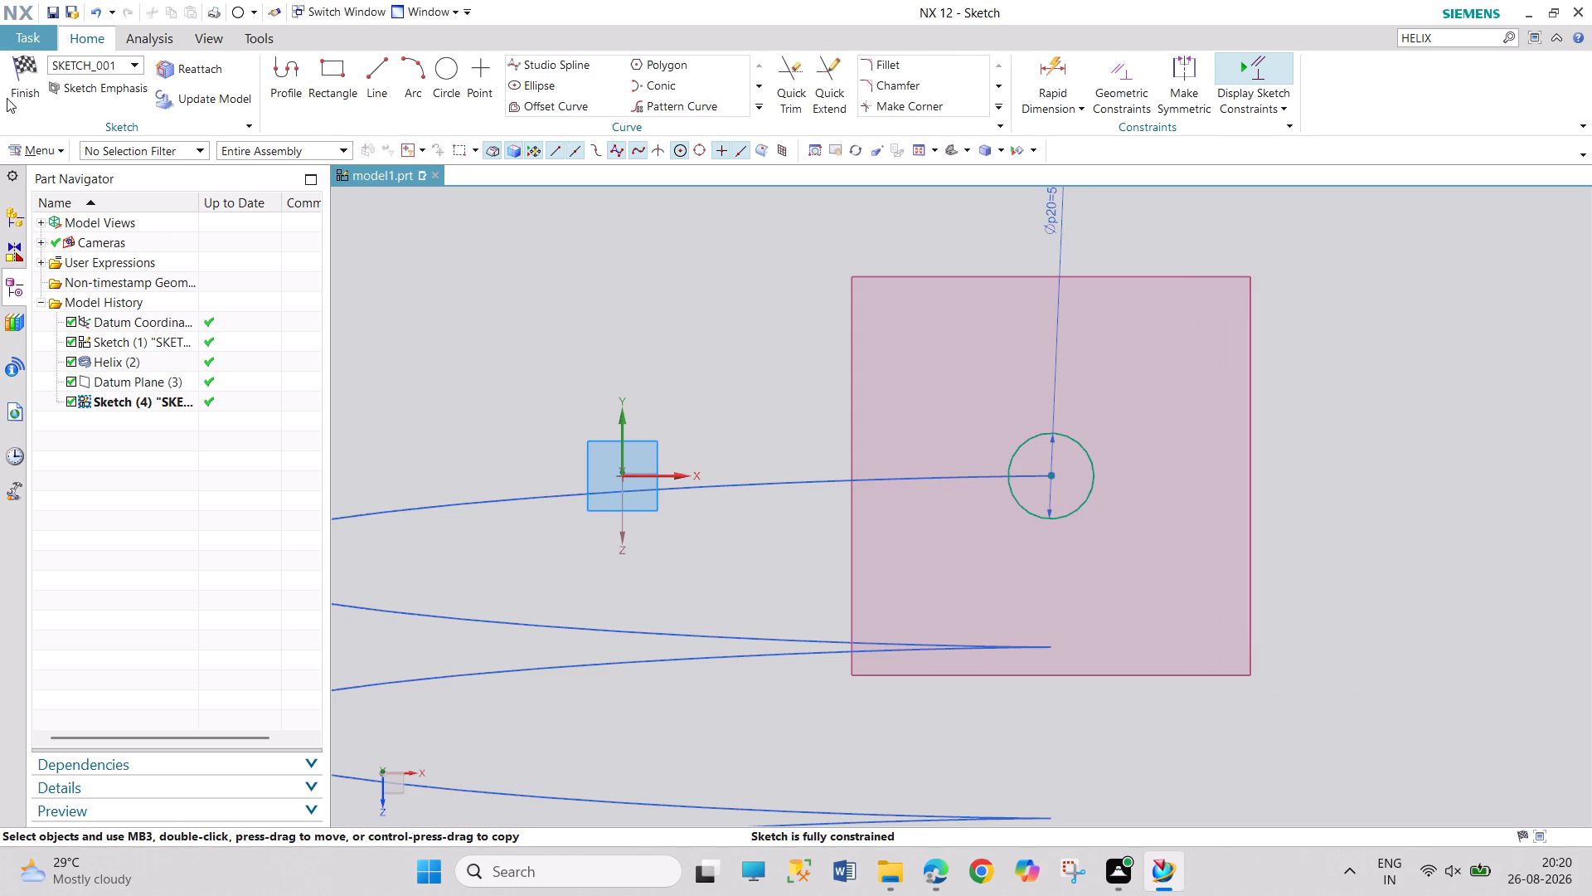
click(15, 99)
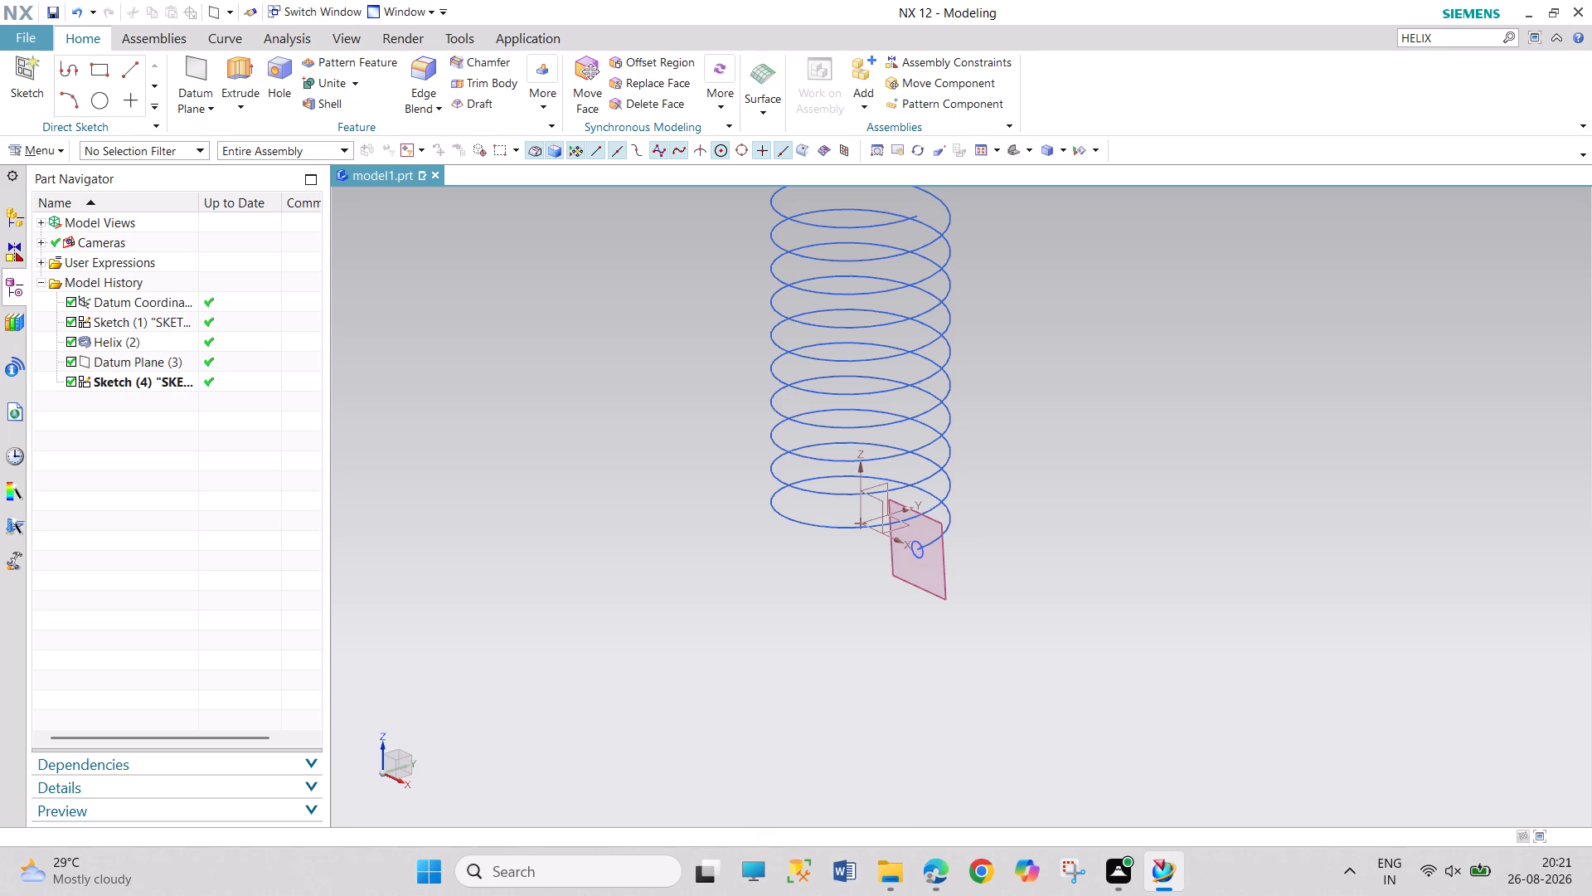
Create a Sweep Along Guide body using the 5 mm circle as the section and the helix as the guide.
scroll(947, 553, down, 3)
scroll(946, 558, up, 7)
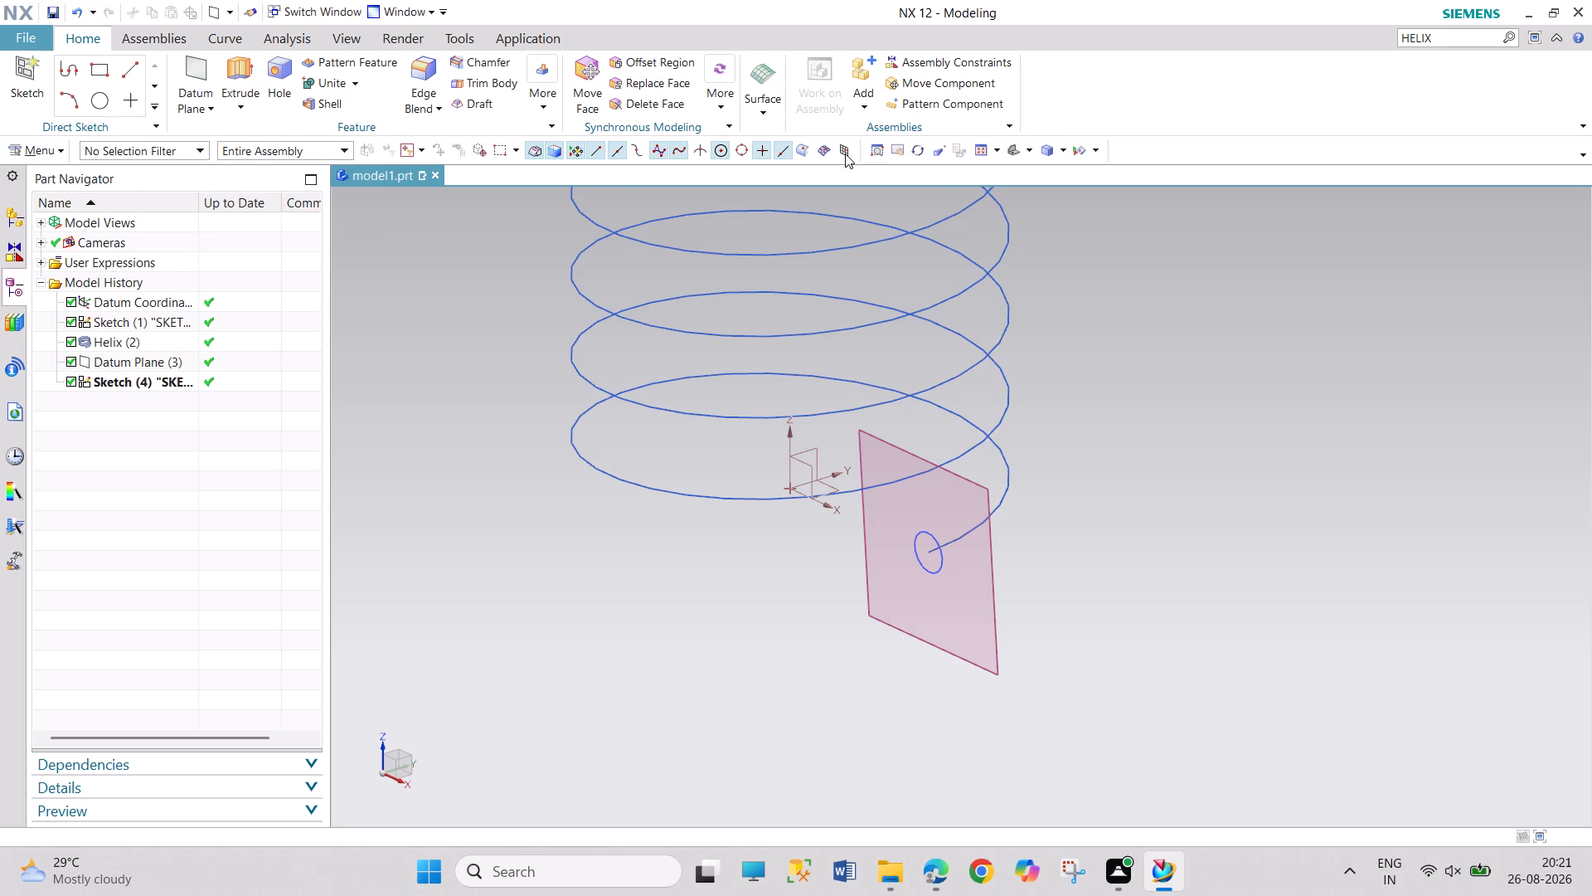
click(780, 114)
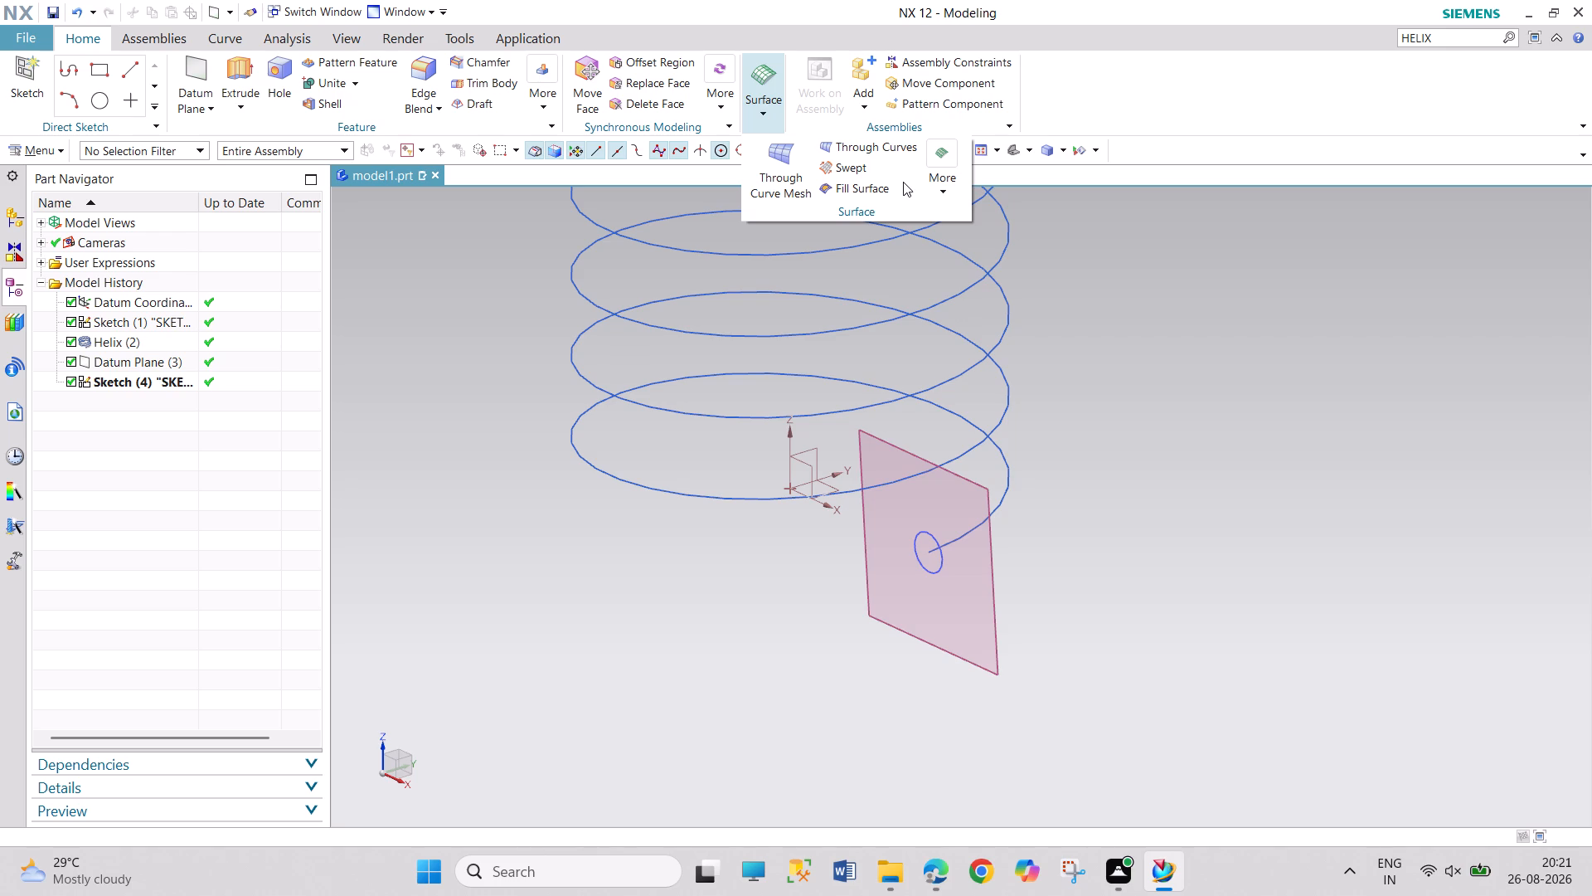
click(940, 178)
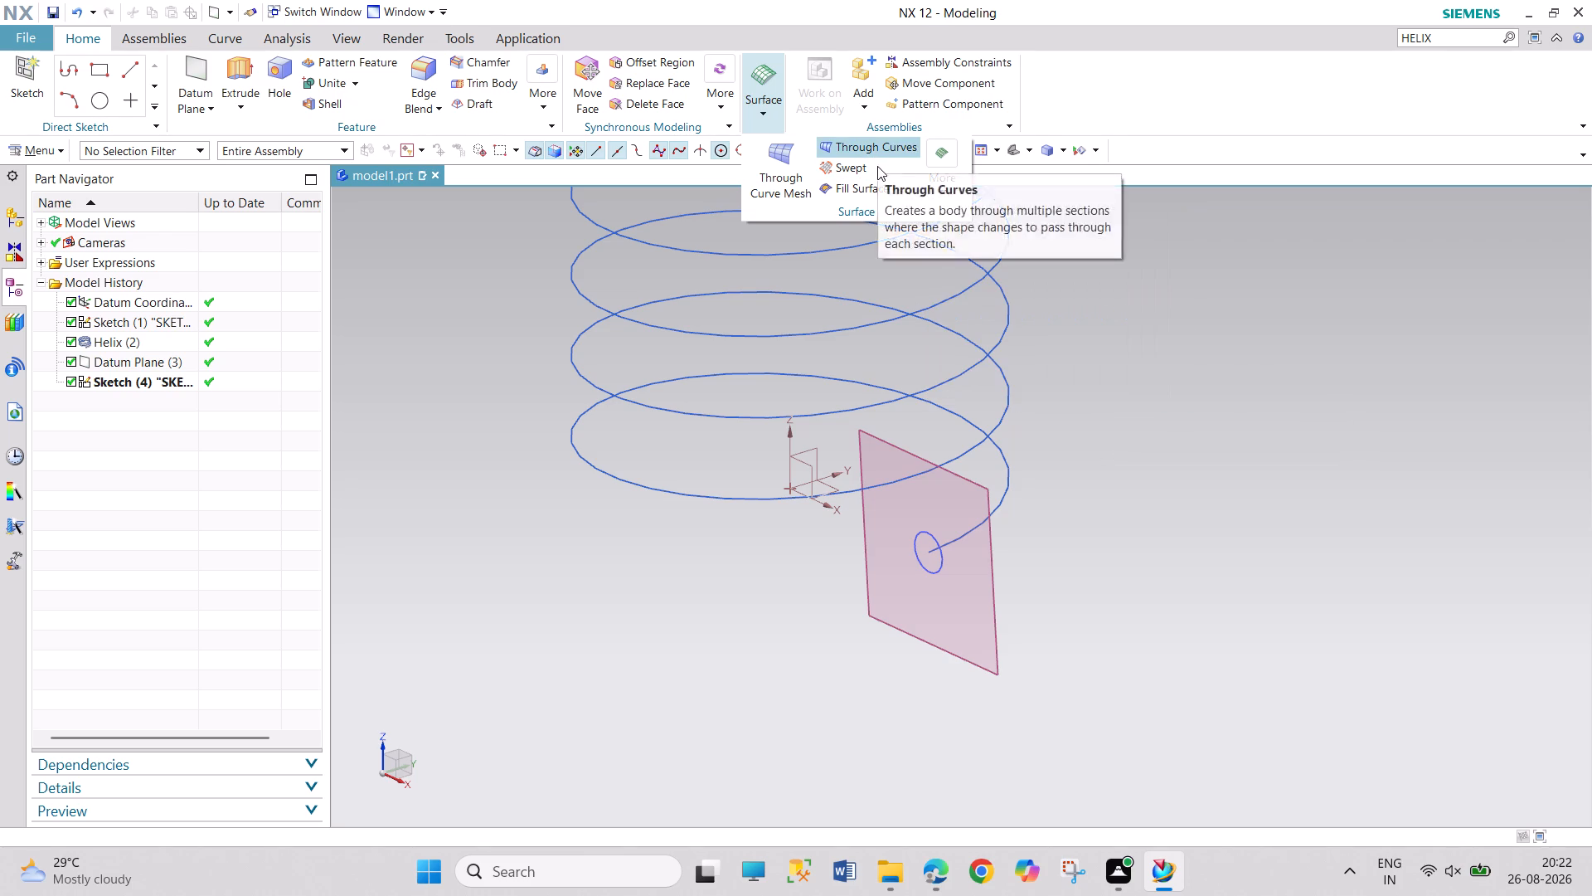
click(952, 180)
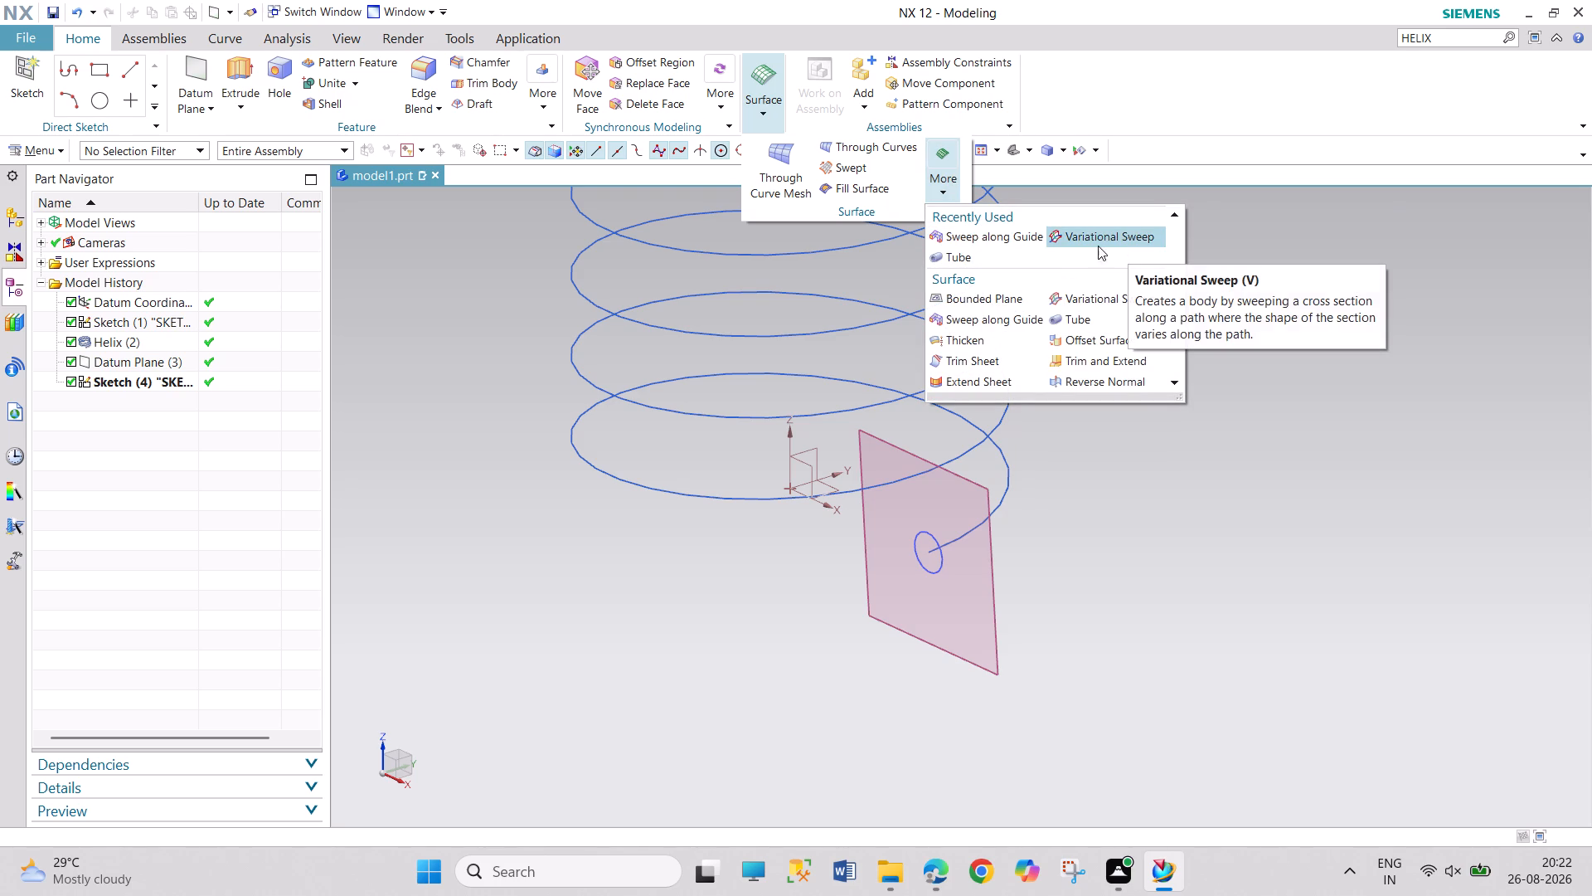
click(998, 233)
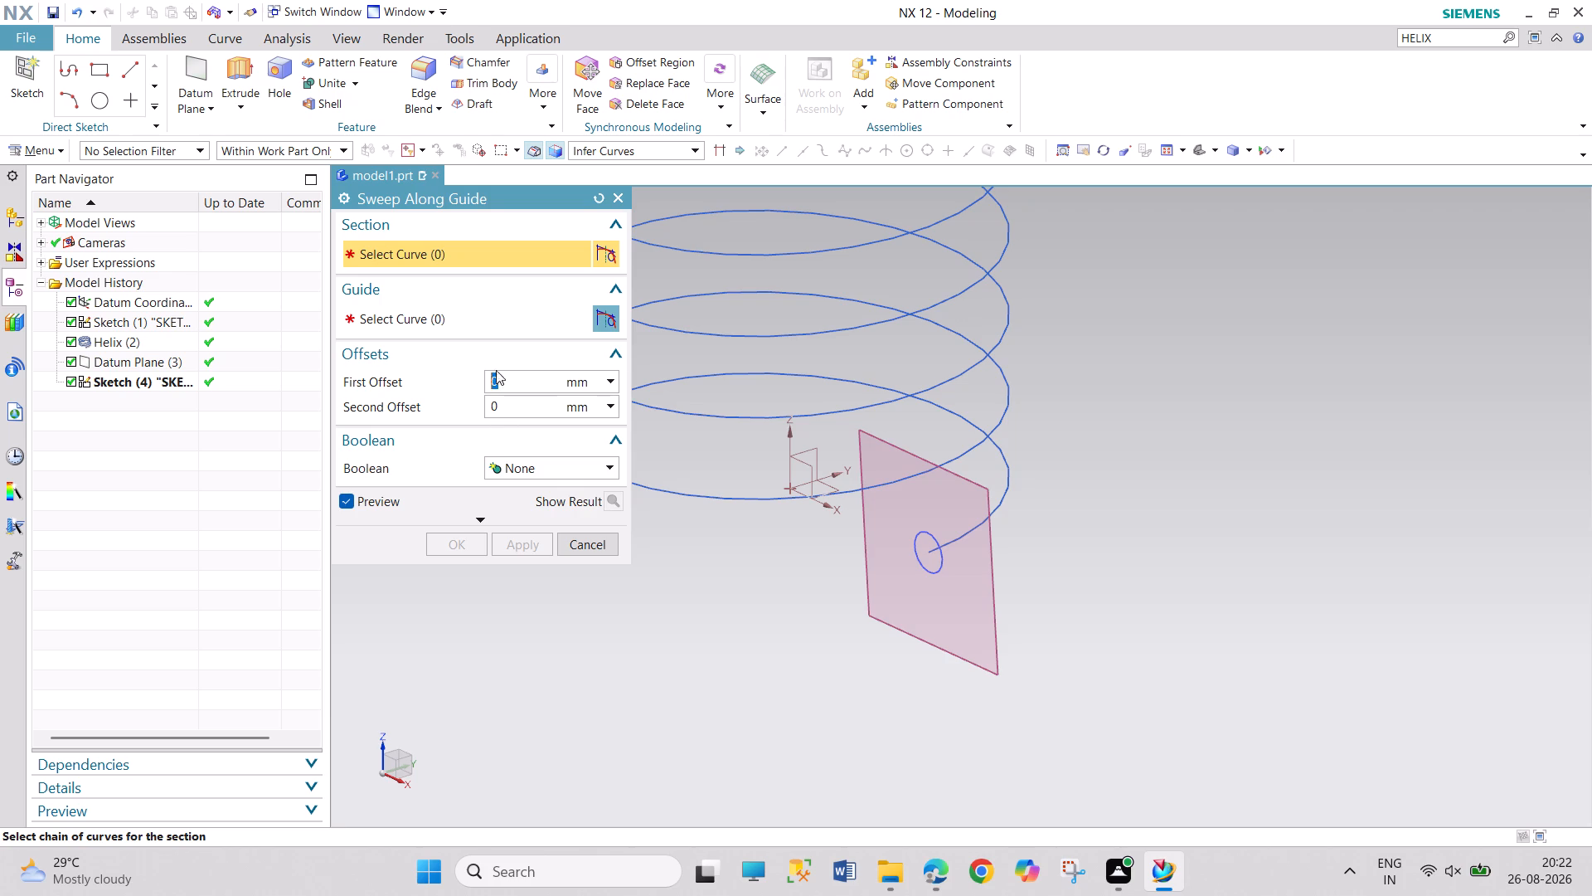
click(938, 567)
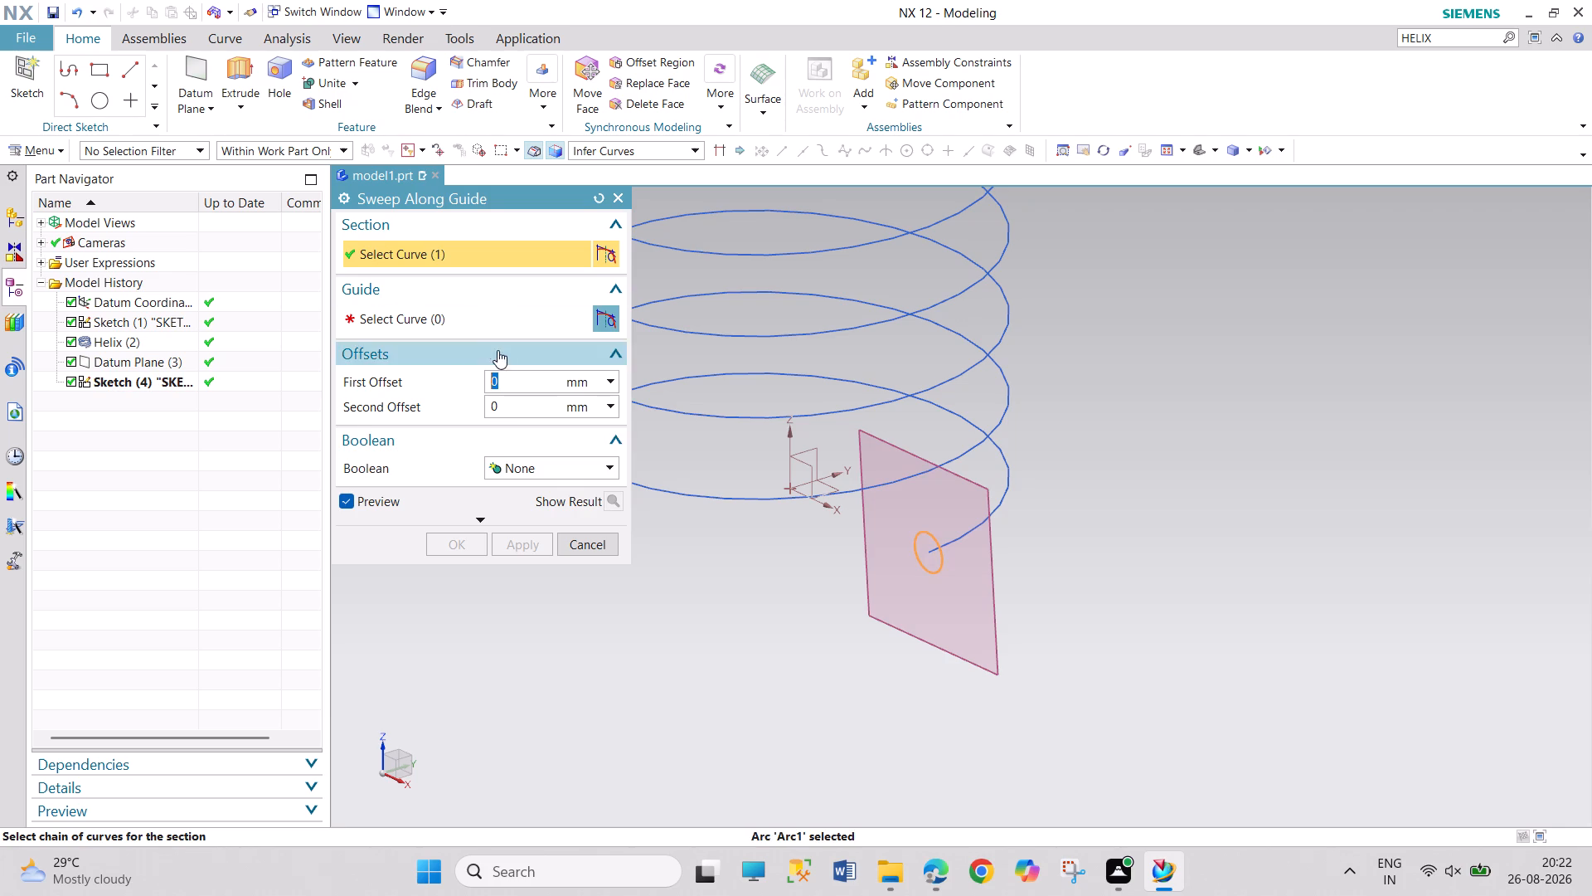
click(494, 324)
click(1004, 463)
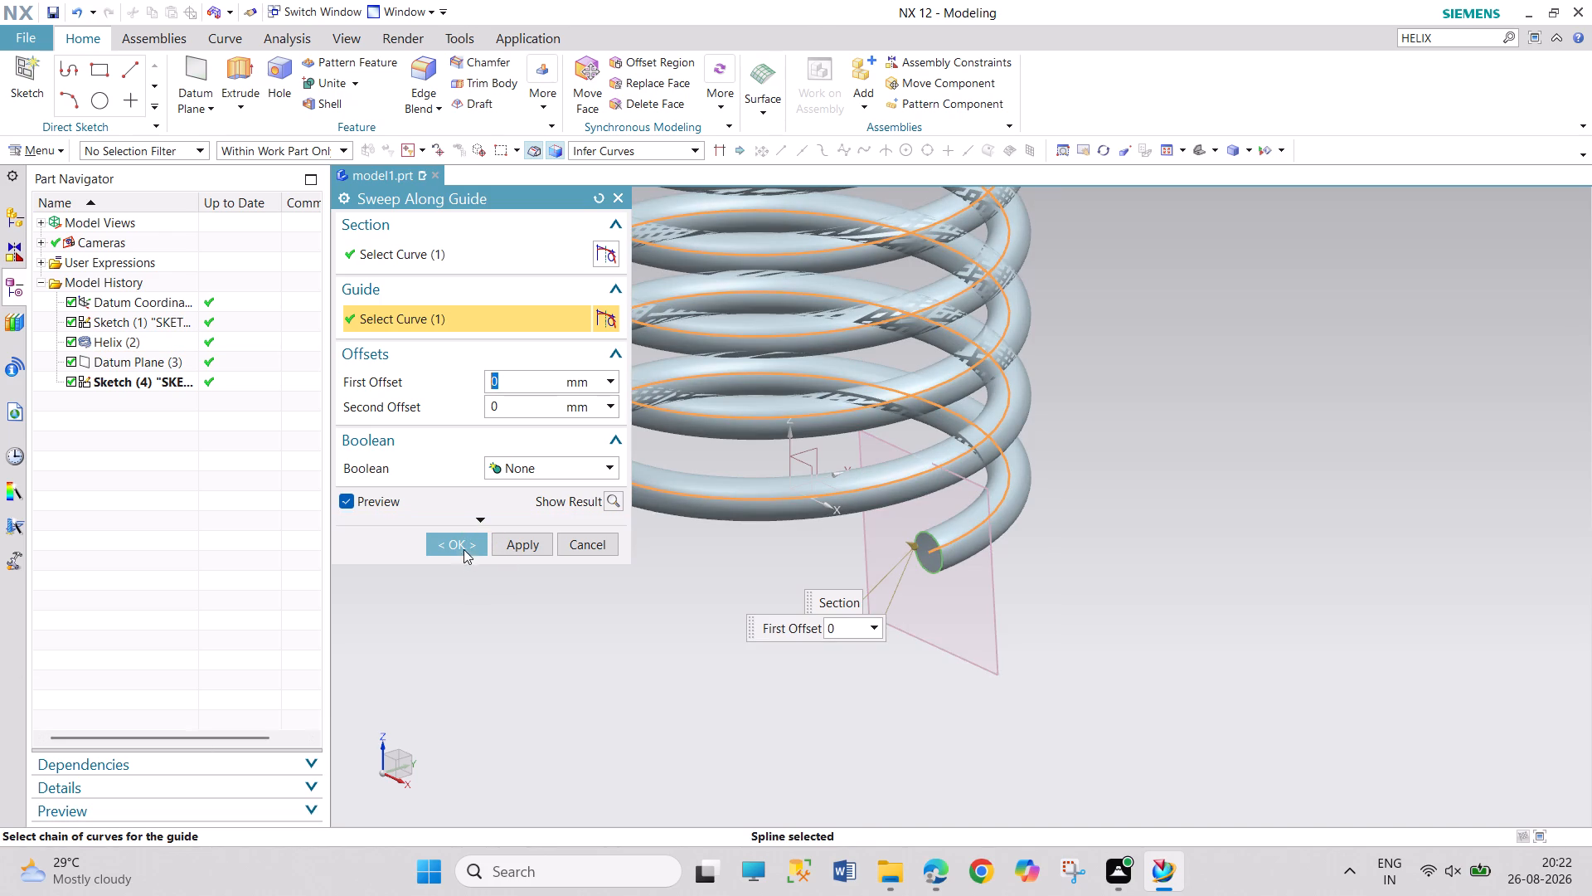
click(464, 548)
scroll(831, 606, up, 5)
scroll(824, 629, down, 13)
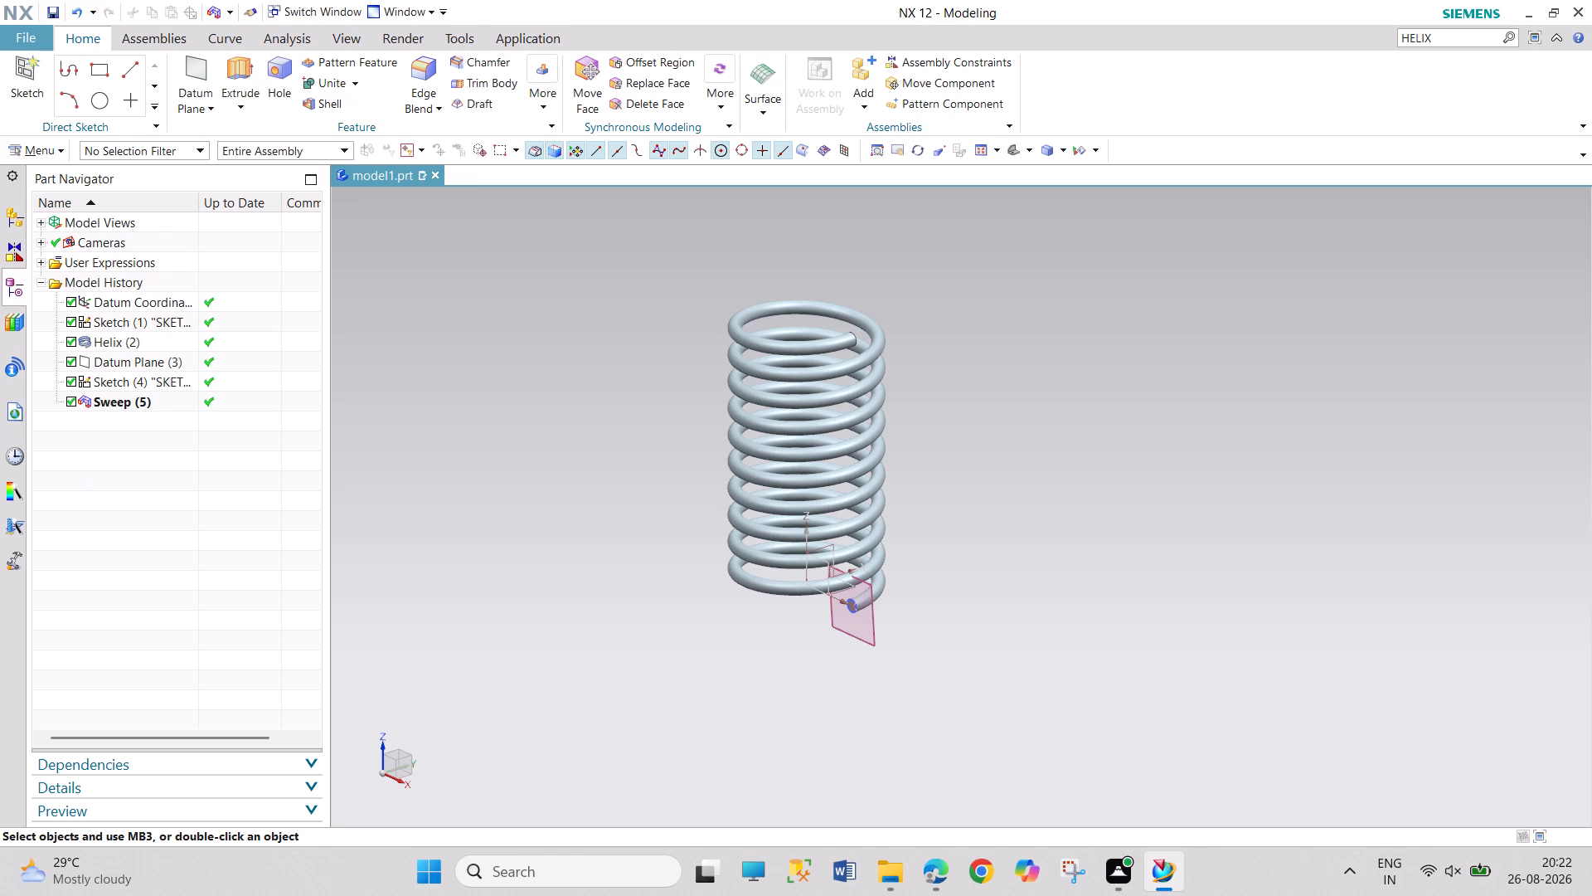
Close model1.prt without saving it and exit NX.
click(435, 171)
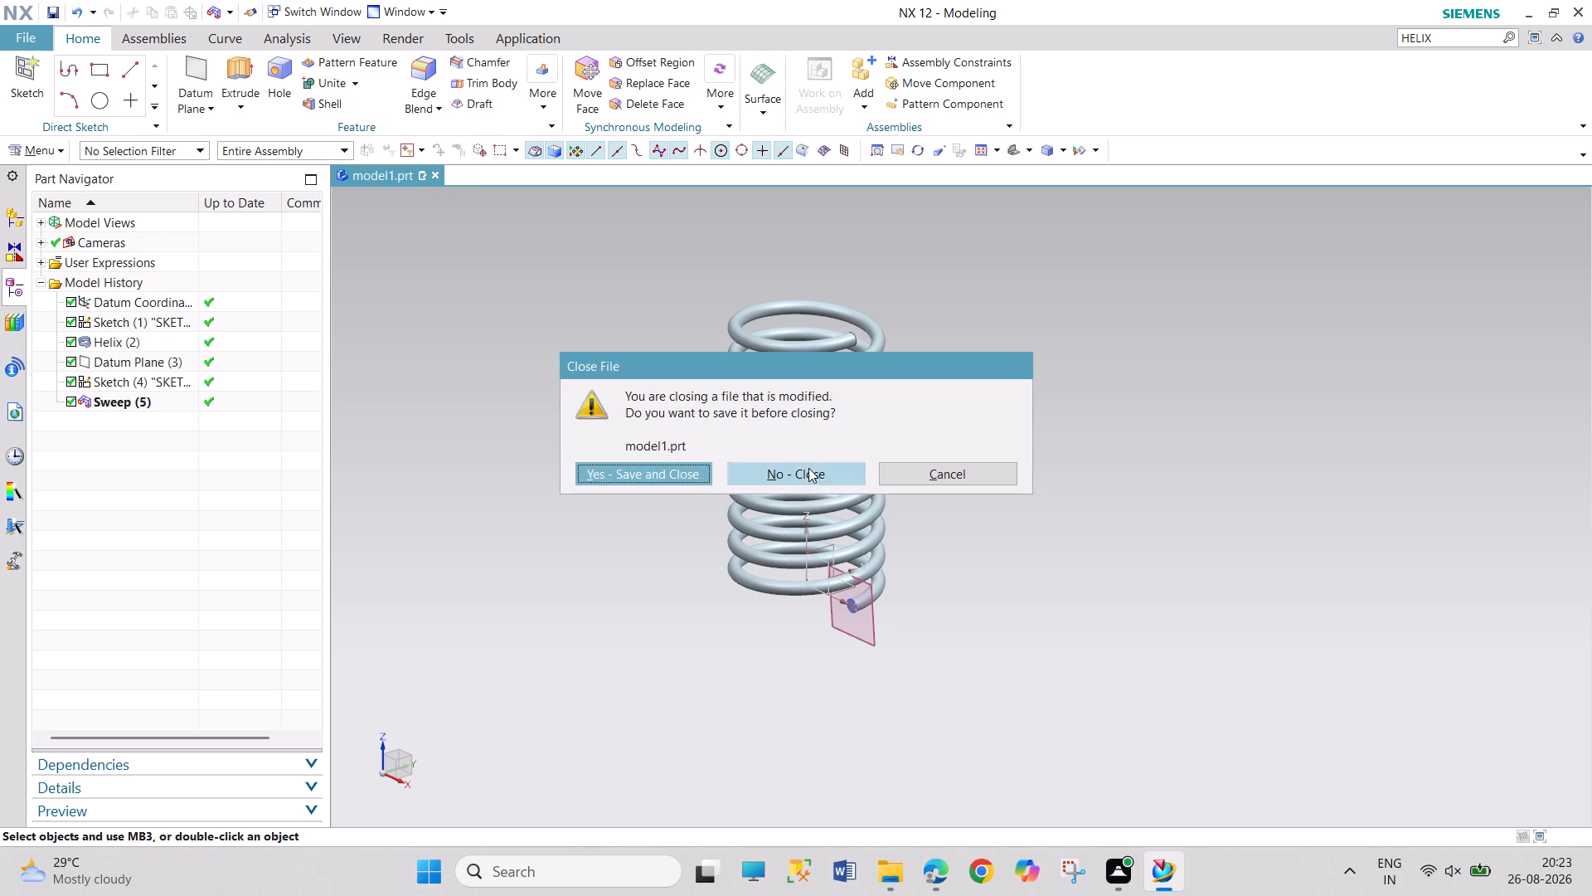
click(805, 467)
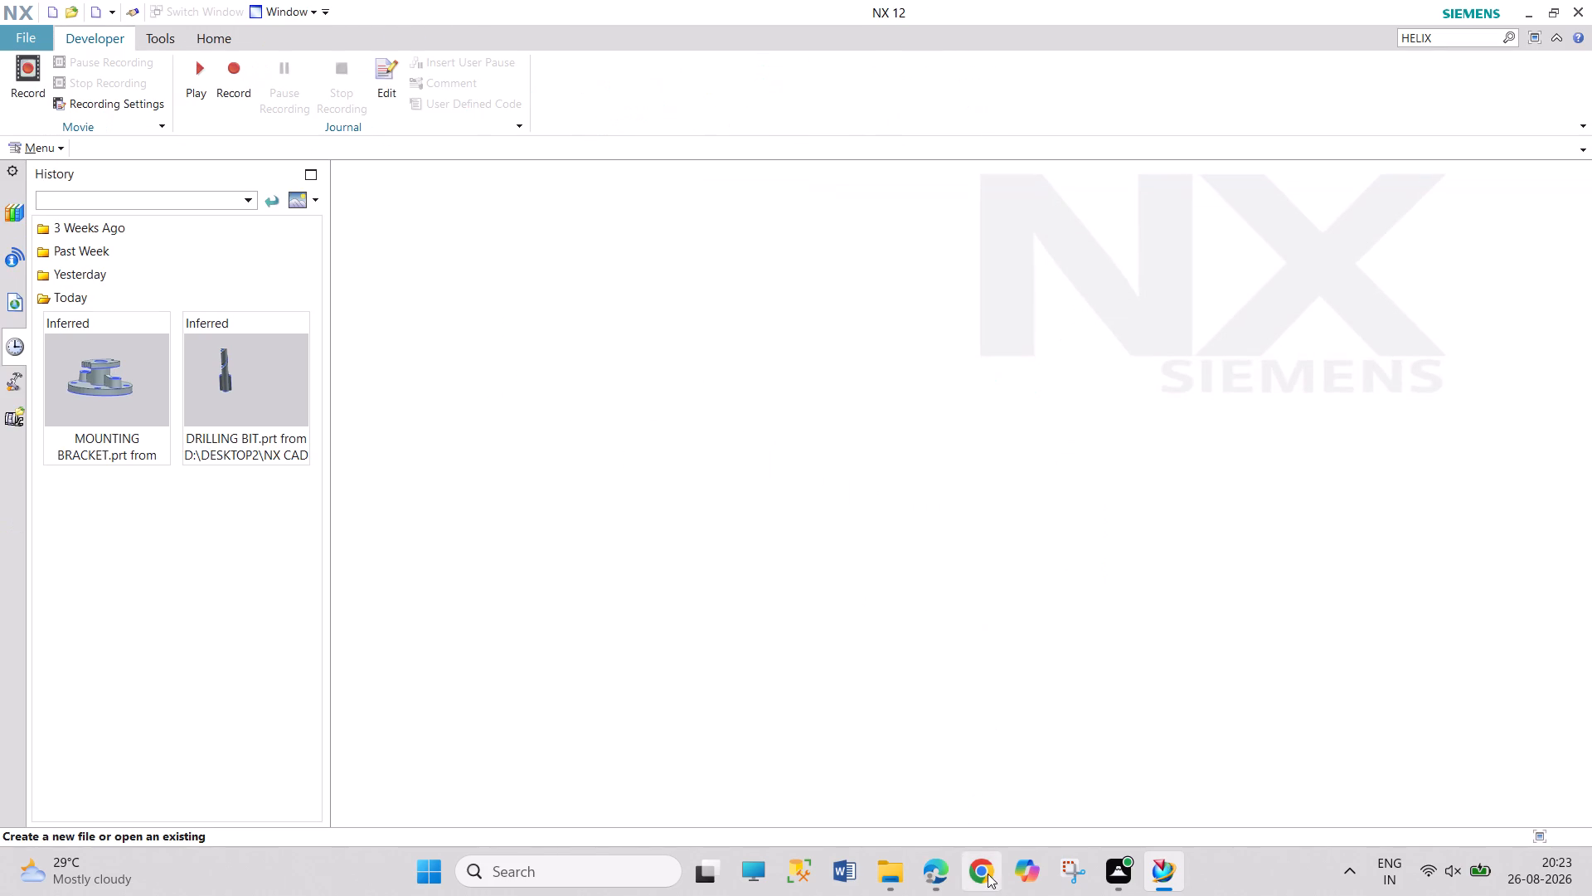
click(1575, 11)
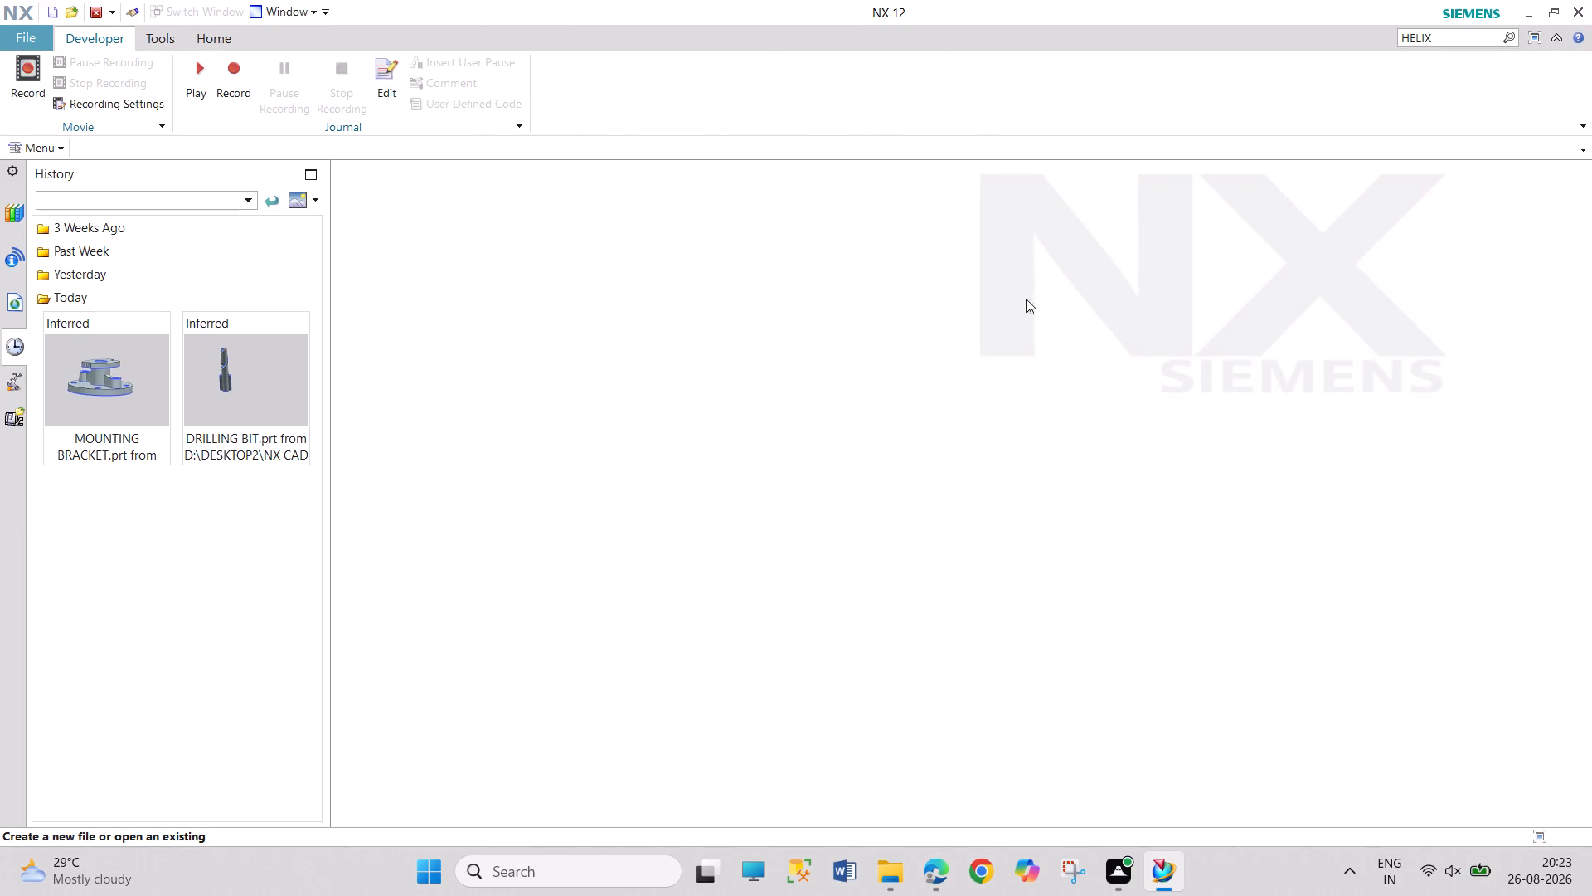